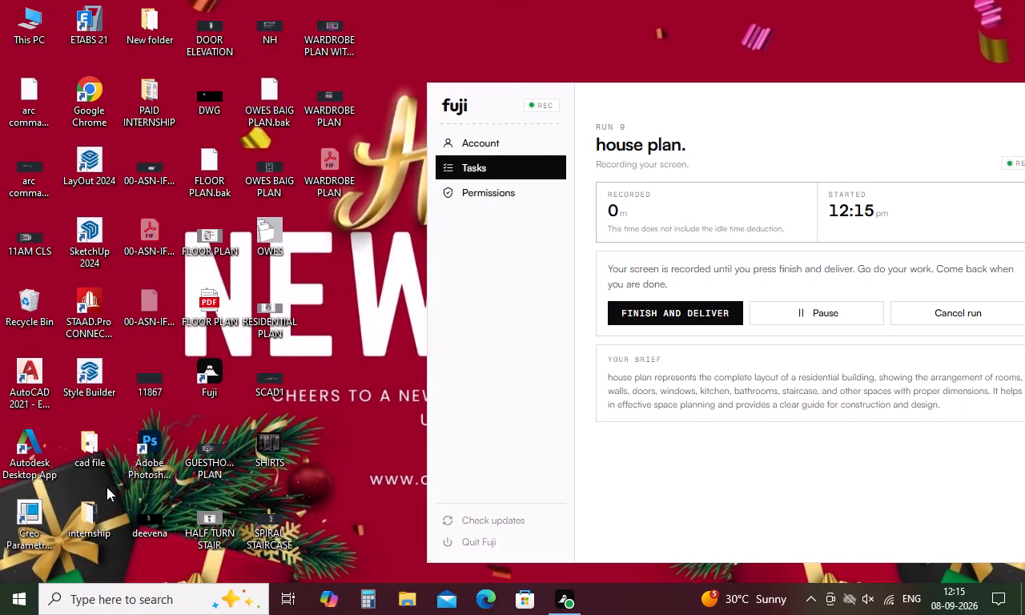
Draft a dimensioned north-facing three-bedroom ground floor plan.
Launch AutoCAD 2021 and bring its window in front of the recorder window.
triple_click(40, 391)
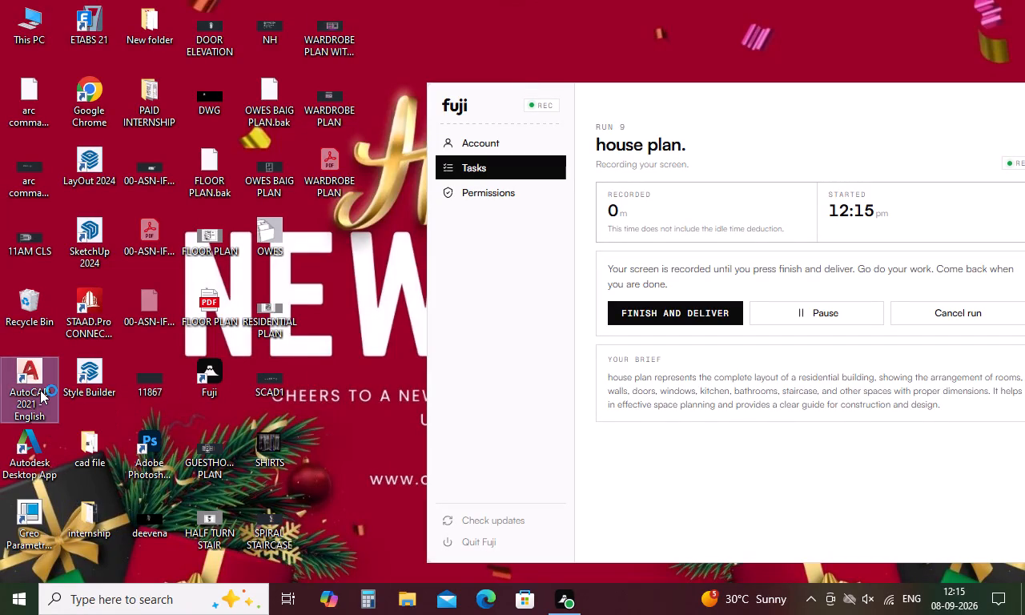
double_click(41, 392)
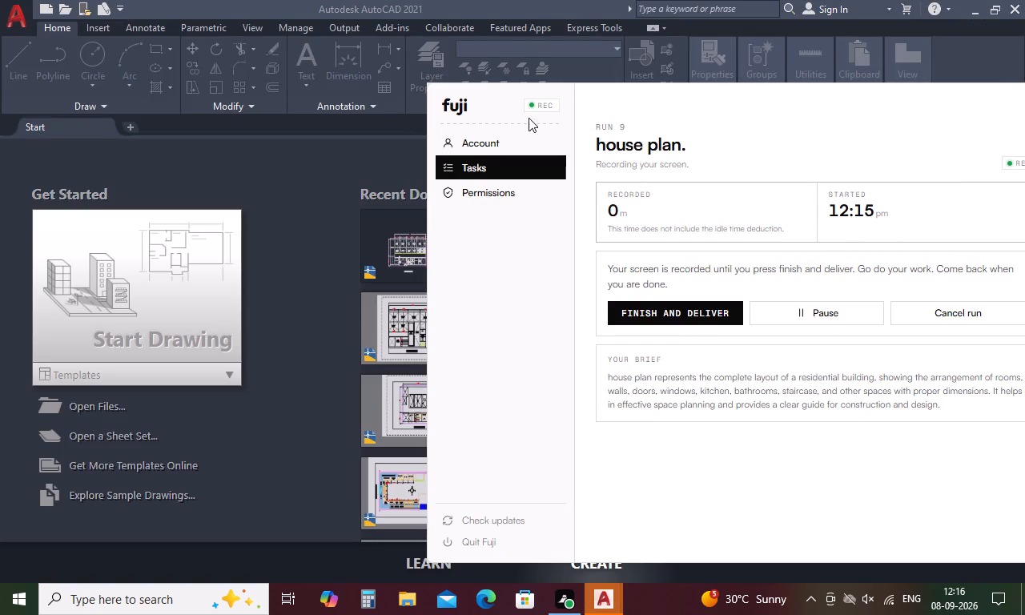
triple_click(316, 233)
double_click(317, 265)
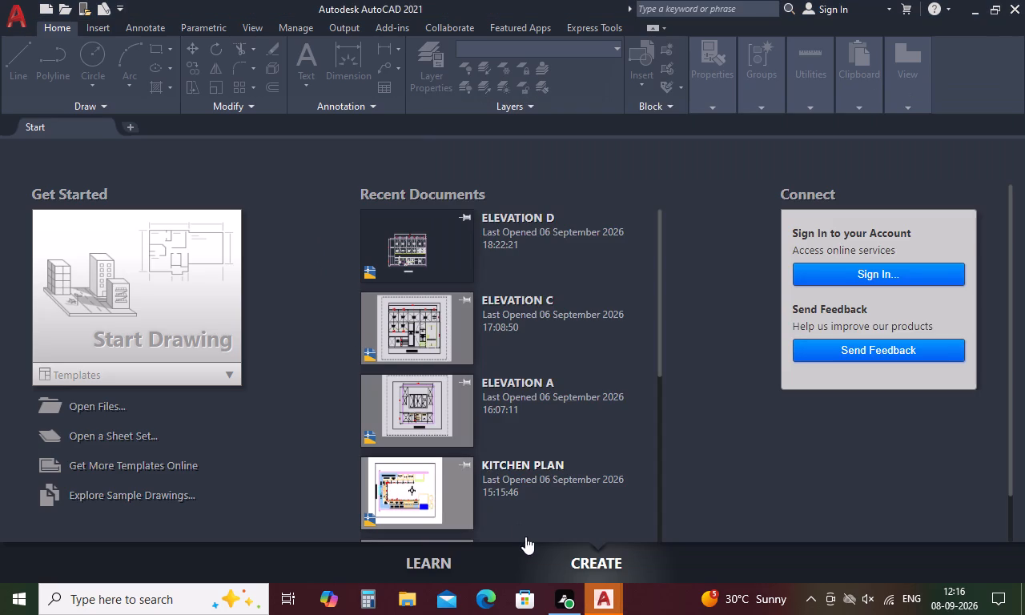
Start a new blank drawing.
double_click(188, 371)
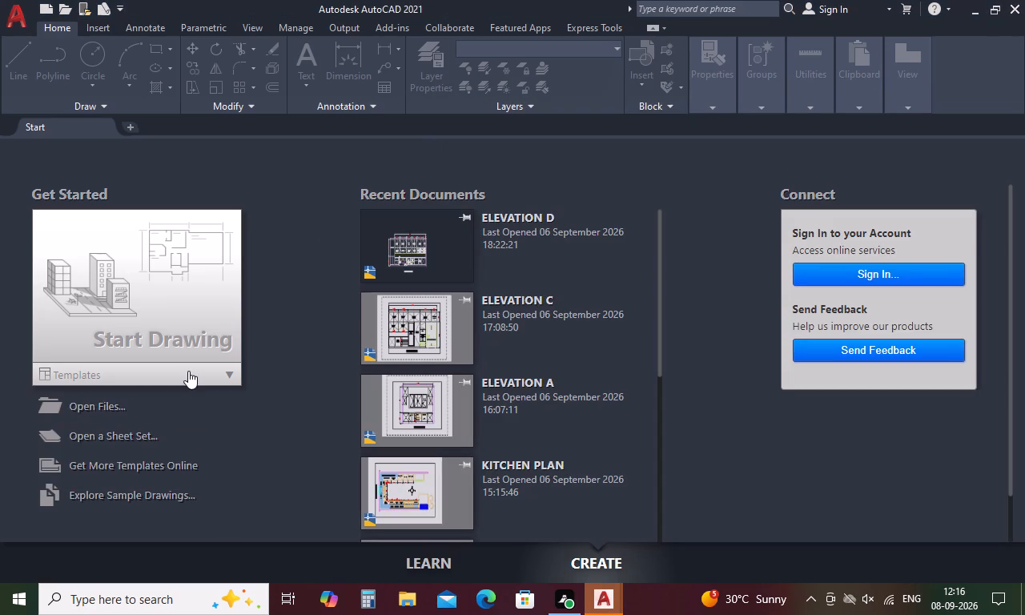
double_click(197, 342)
double_click(197, 342)
double_click(197, 342)
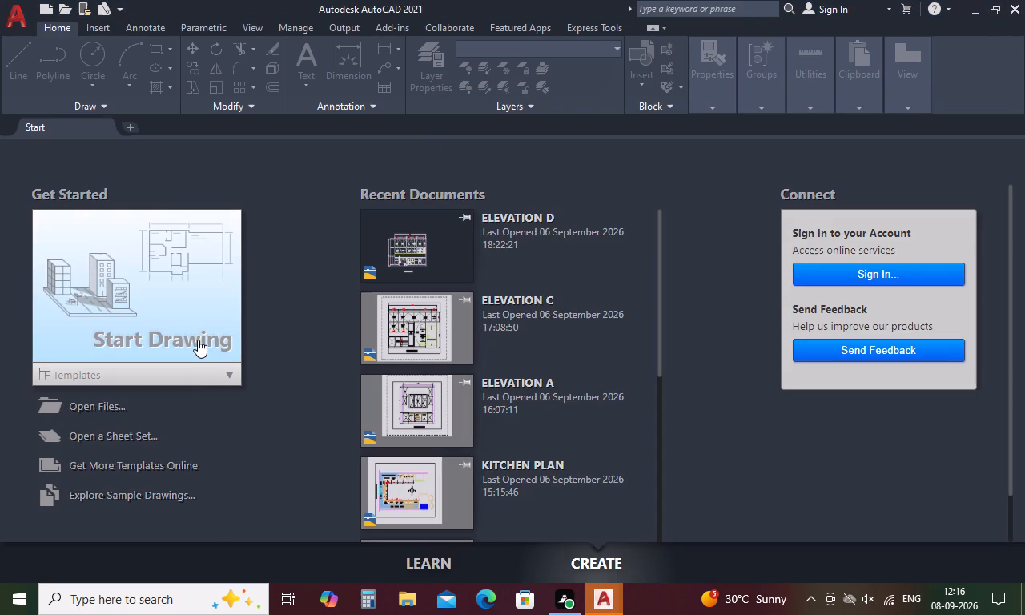
scroll(541, 340, down, 4)
click(547, 339)
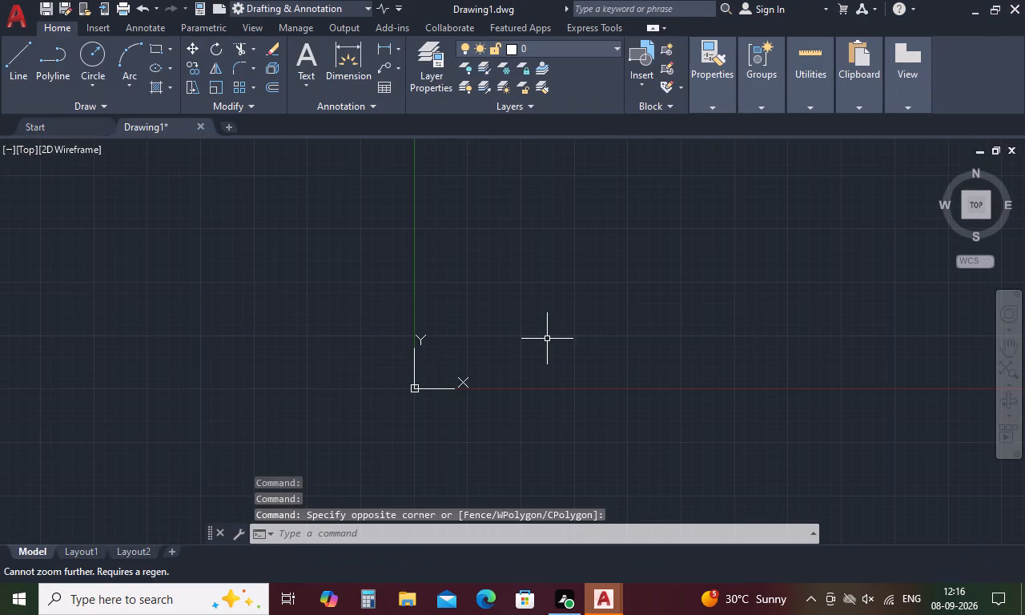
Configure the drawing units to Engineering length type with a precision of 0'-0.00".
scroll(701, 315, up, 5)
text(un)
key(space)
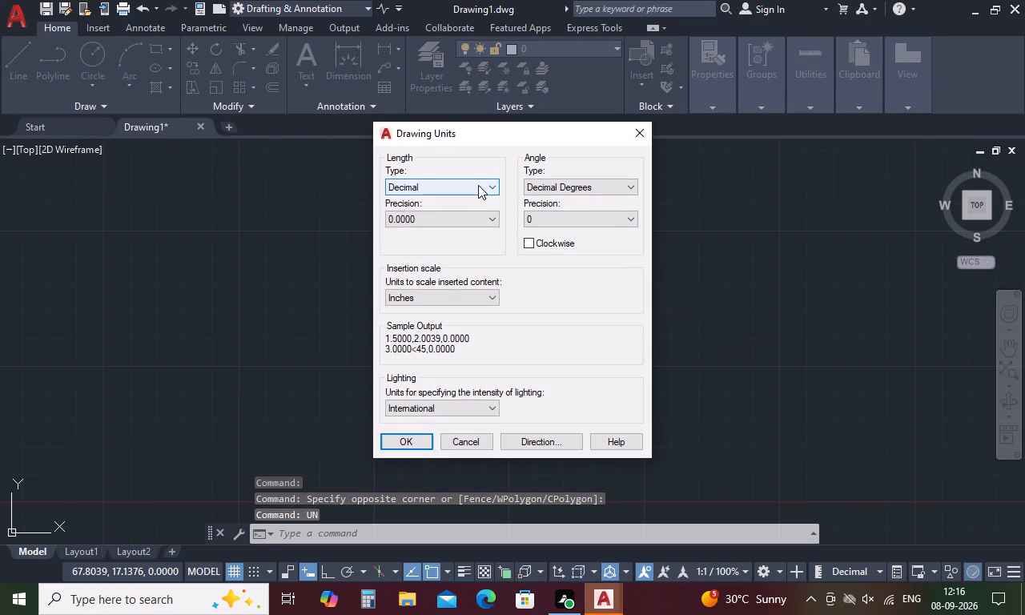
click(478, 185)
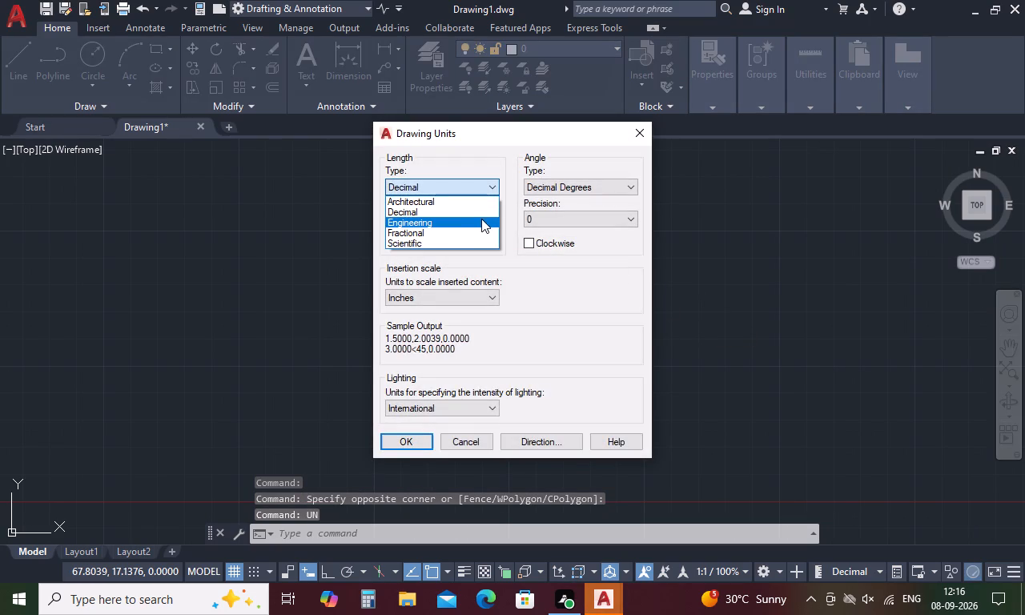
click(482, 223)
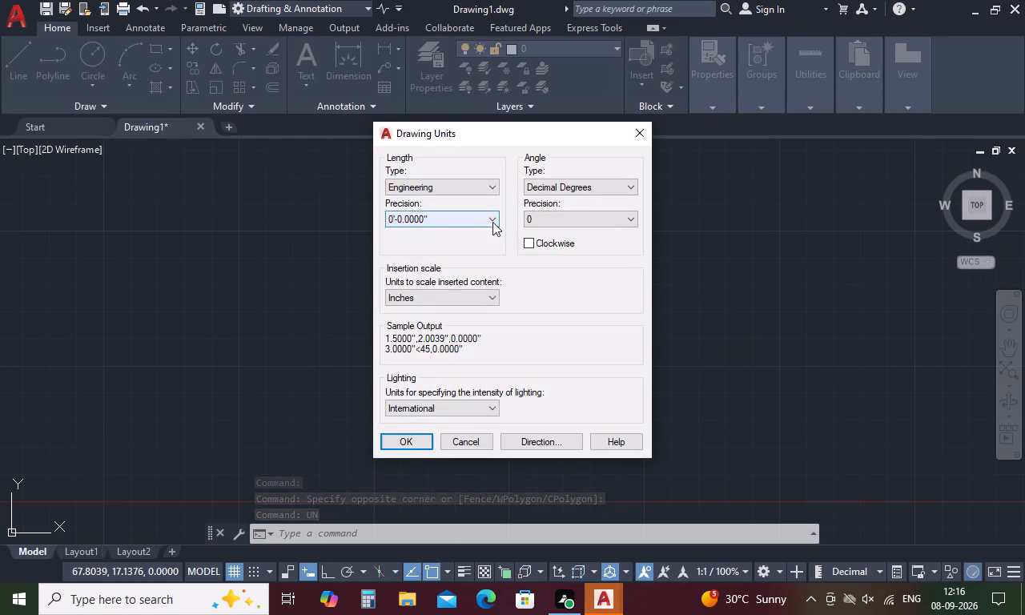
click(492, 222)
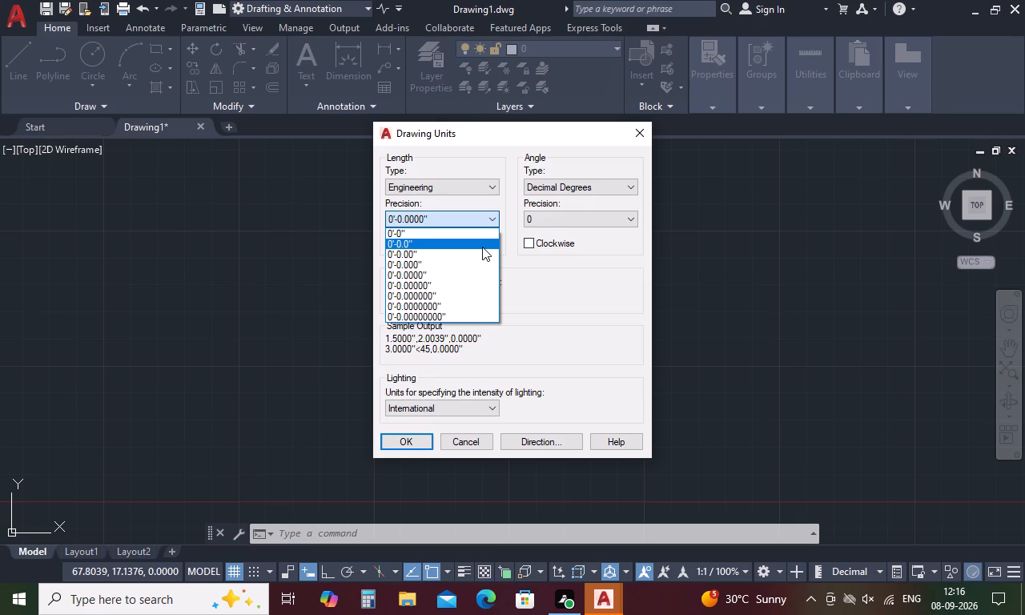
click(484, 251)
click(472, 291)
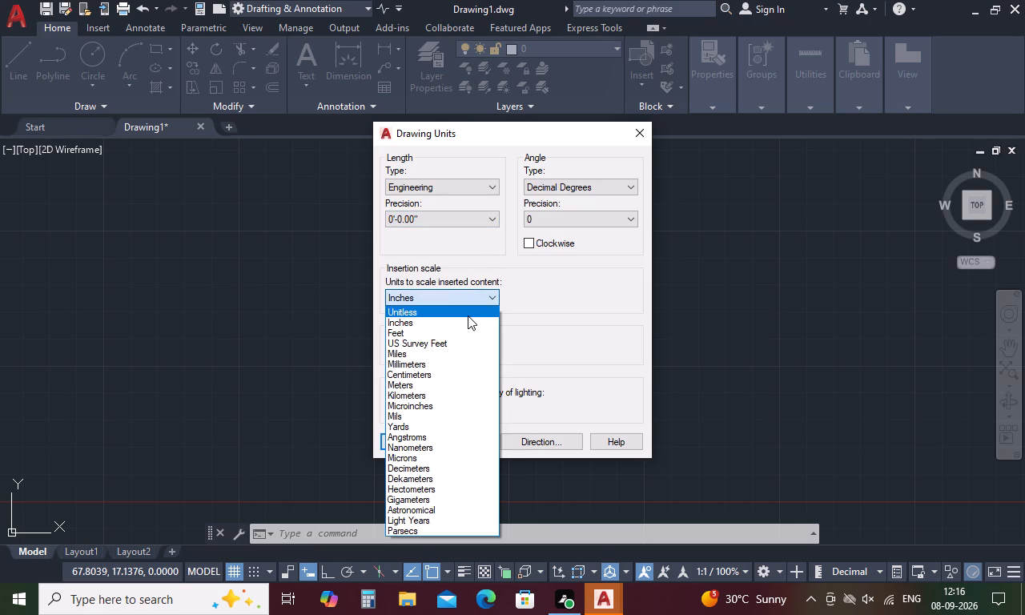
click(473, 295)
click(417, 442)
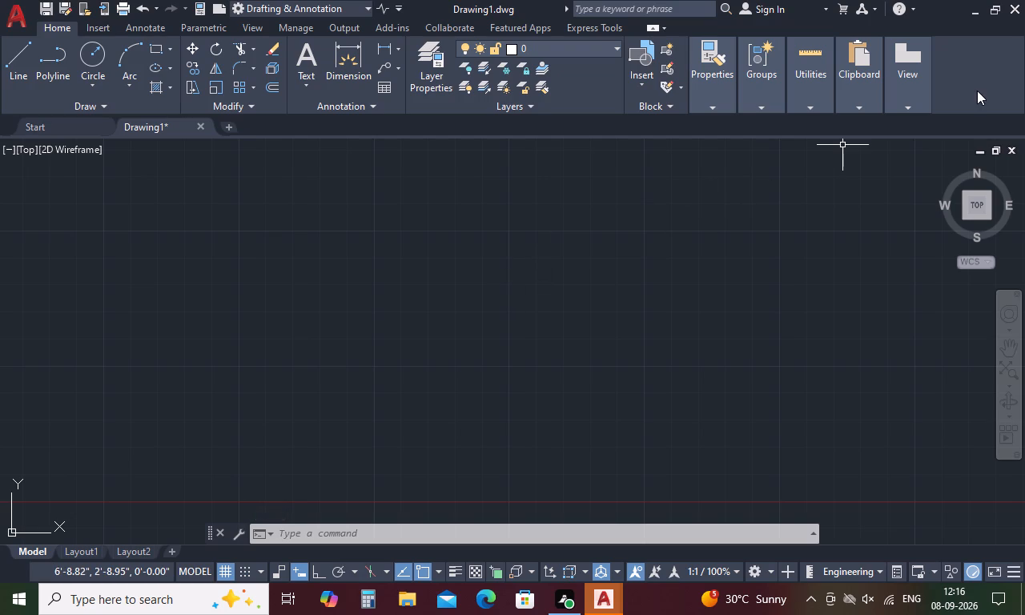
Turn on Ortho mode and draw a horizontal line 29' long just above the X axis near the origin.
key(l)
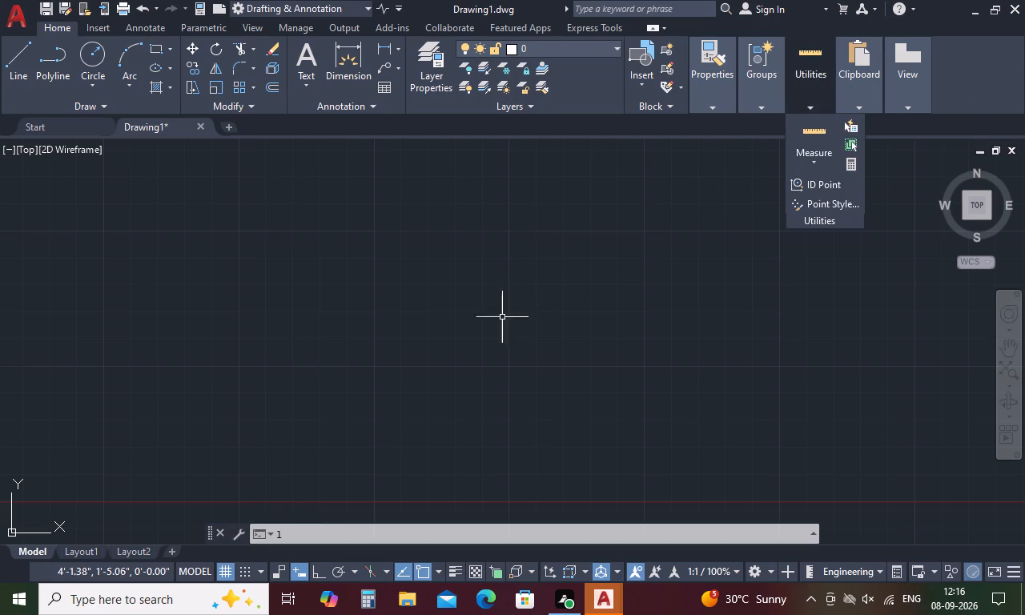
key(space)
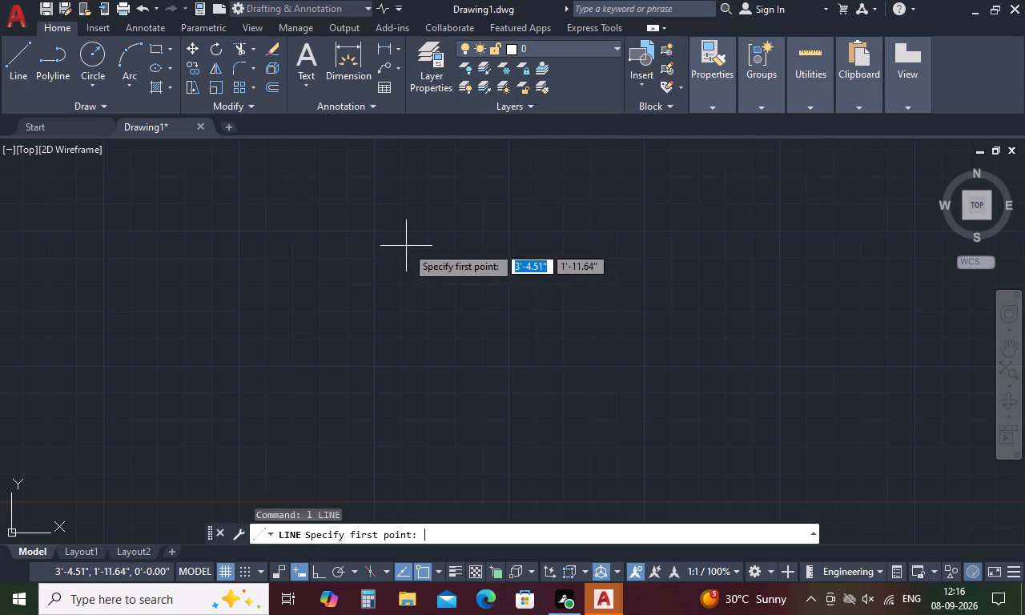
click(397, 231)
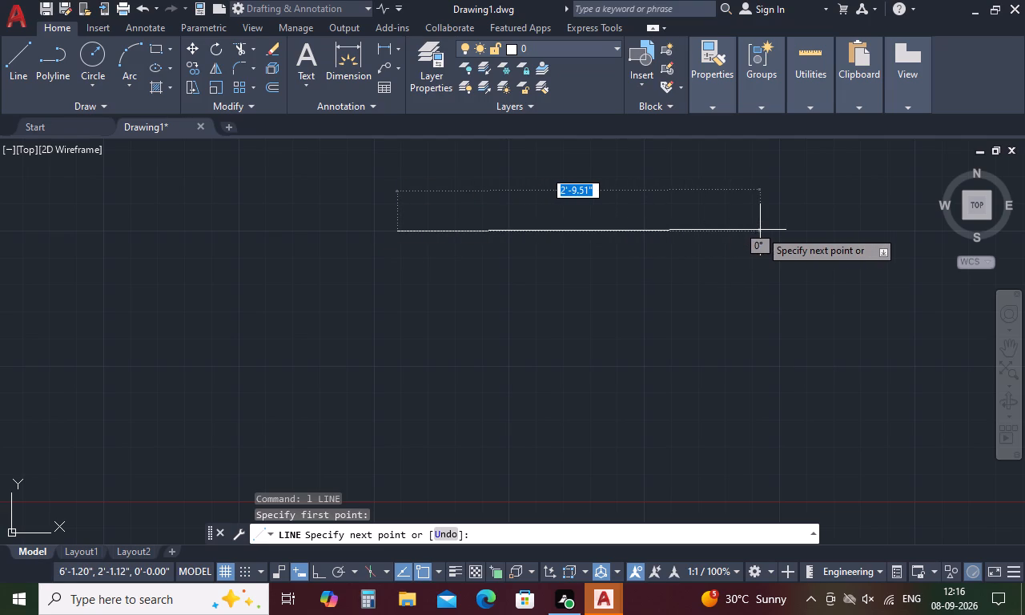
key(F8)
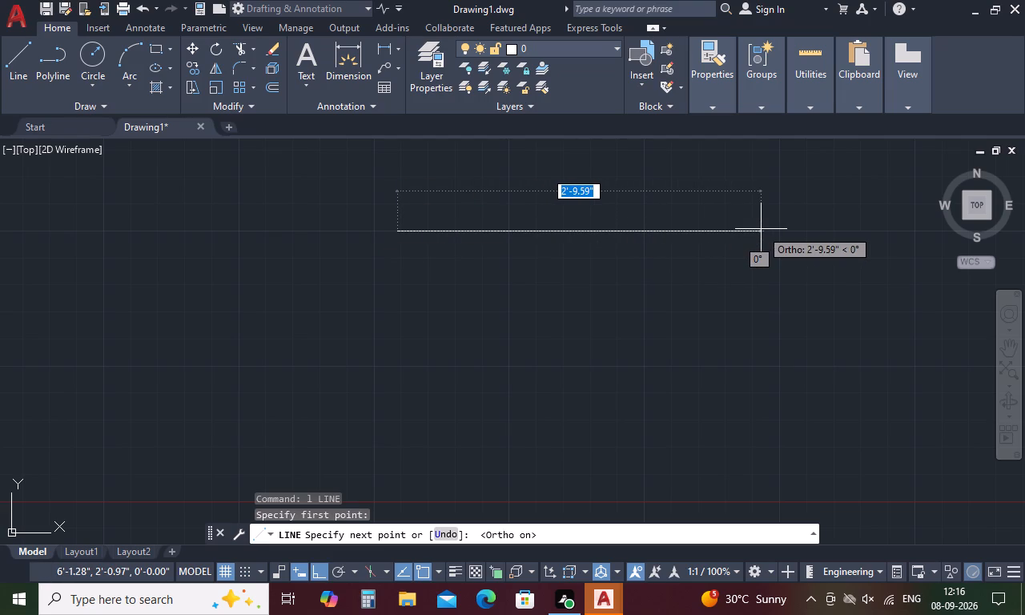
text(29')
key(Return)
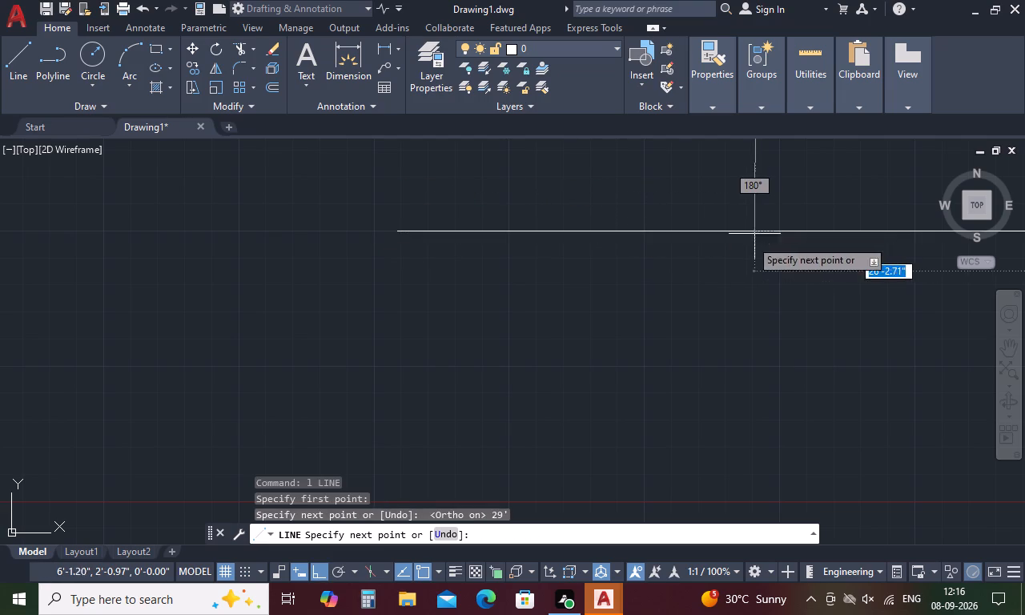
scroll(605, 312, down, 14)
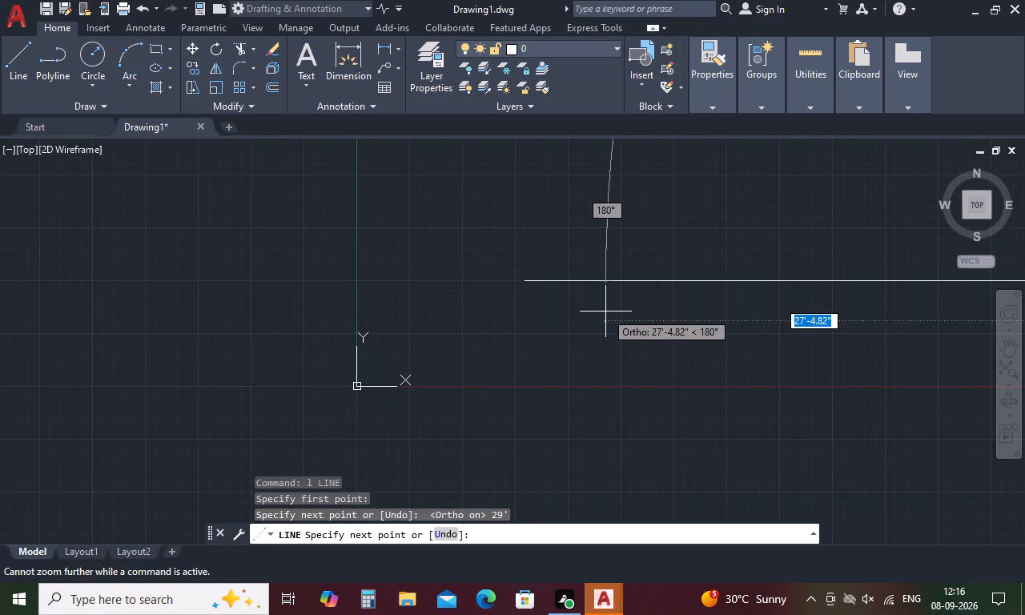
scroll(627, 279, down, 5)
key(space)
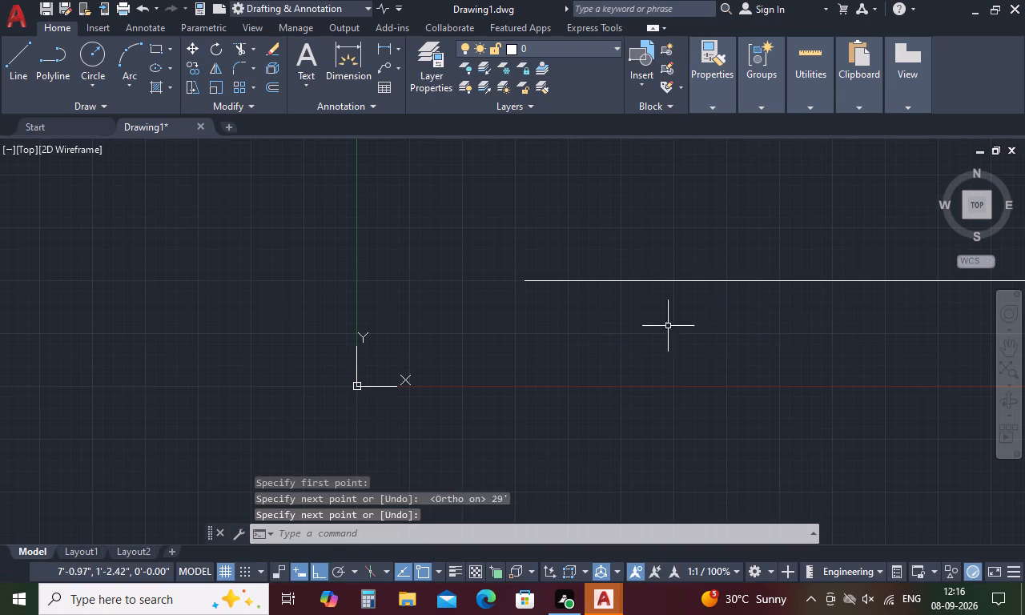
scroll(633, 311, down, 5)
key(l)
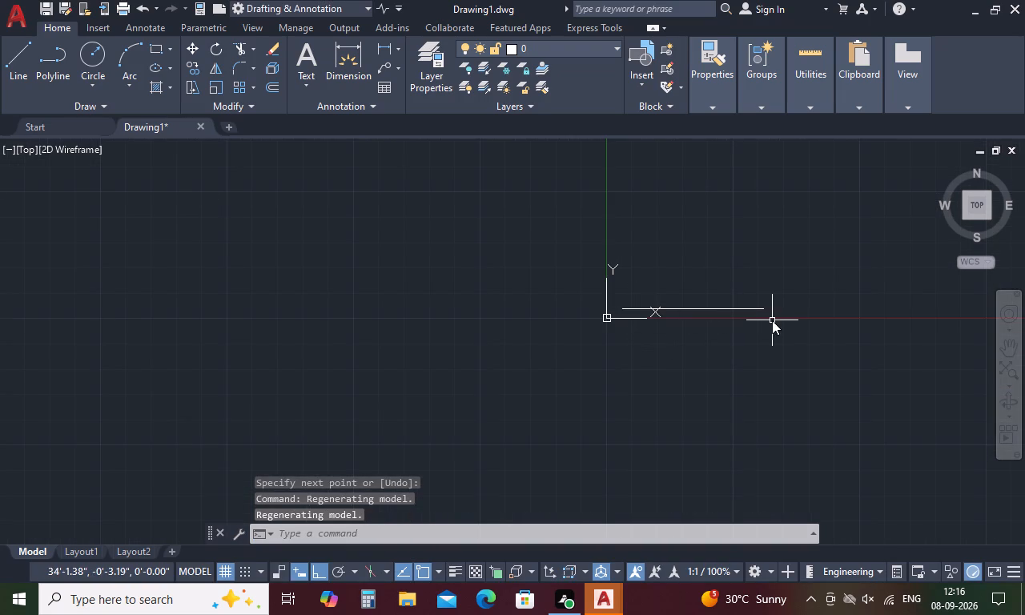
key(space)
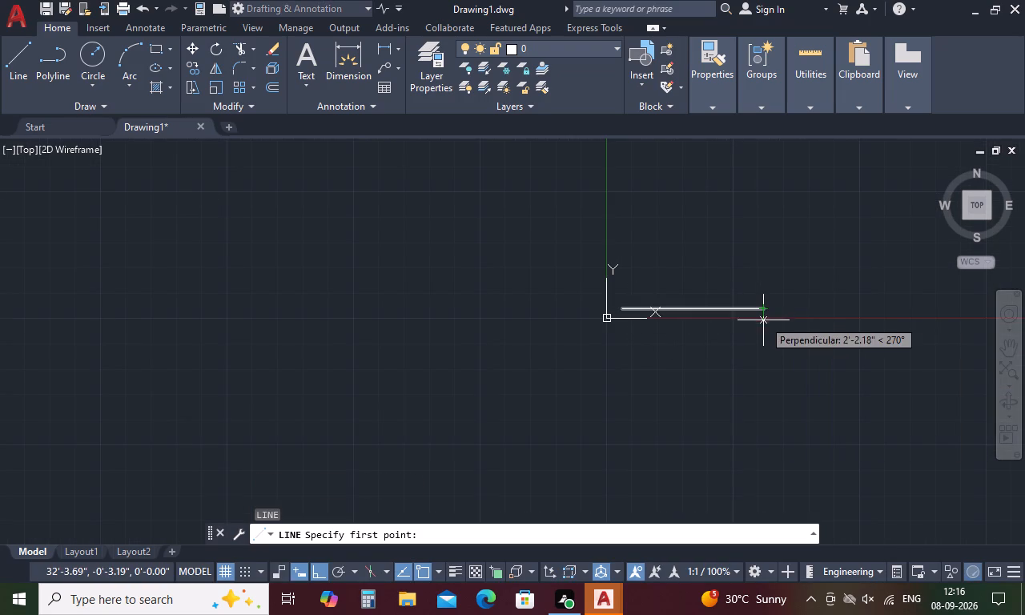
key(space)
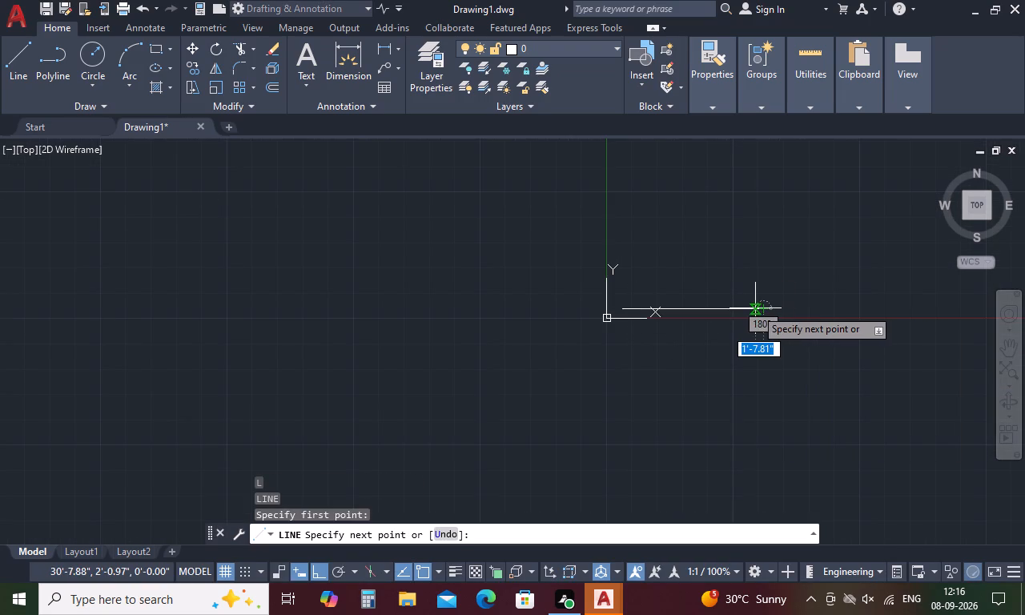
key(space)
Delete the horizontal 29' line.
click(754, 310)
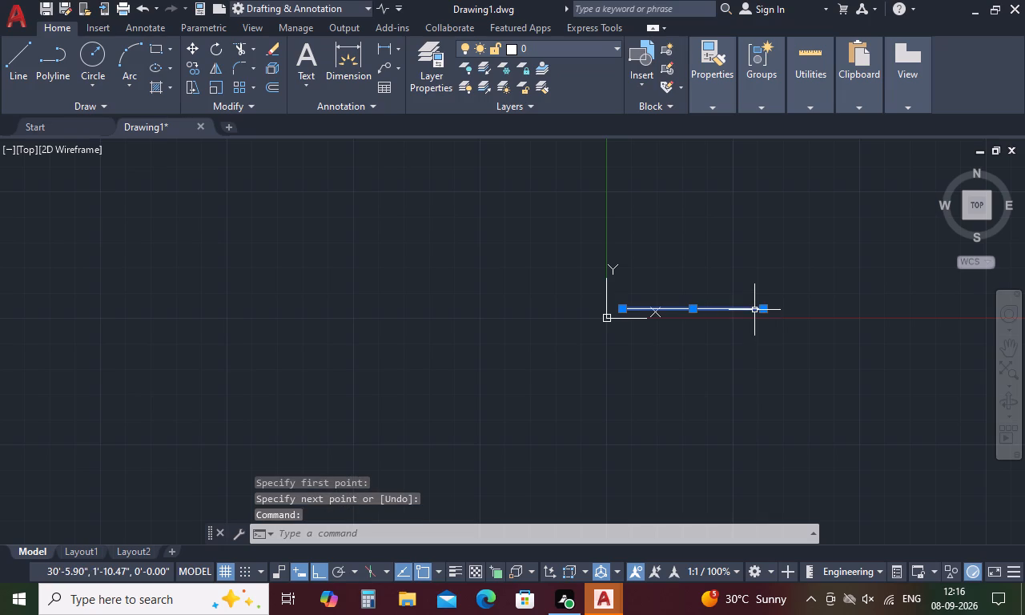
key(Delete)
Draw a new horizontal line 29' long in an empty area up and to the right of the origin.
scroll(649, 326, down, 6)
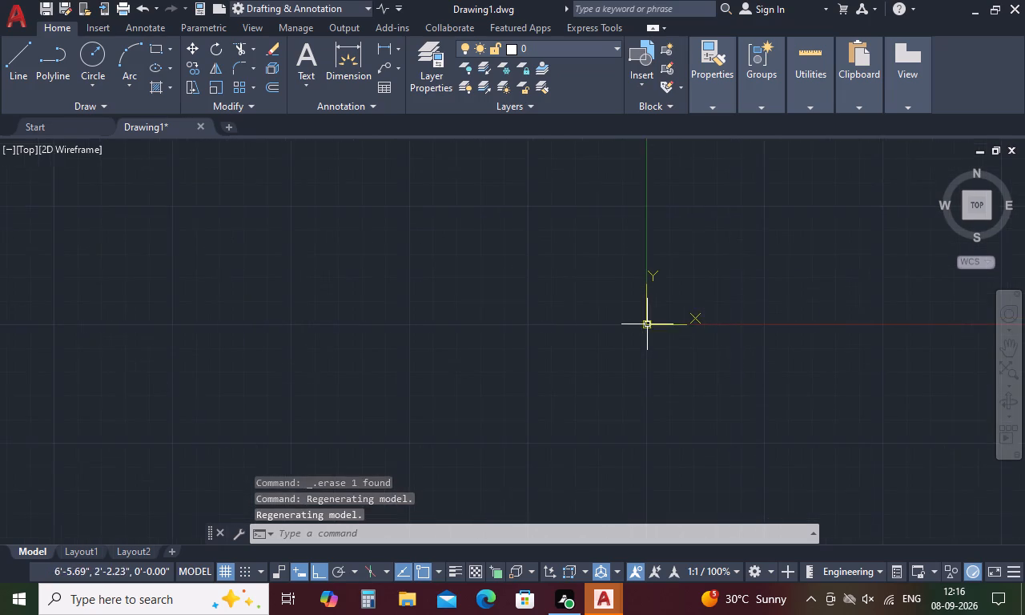
scroll(647, 324, down, 11)
scroll(877, 270, up, 4)
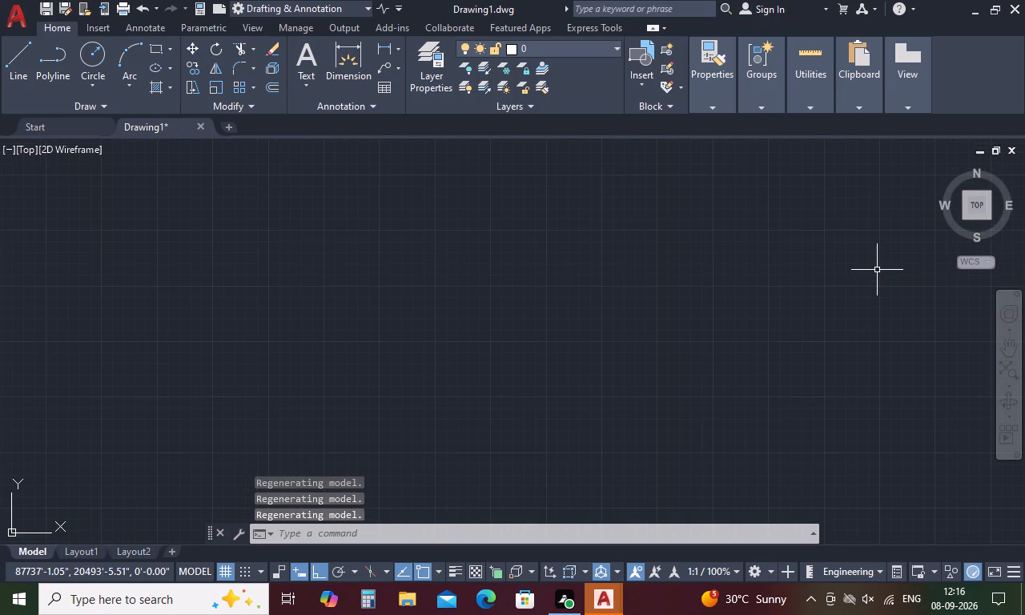
scroll(877, 270, down, 3)
scroll(877, 270, up, 2)
key(l)
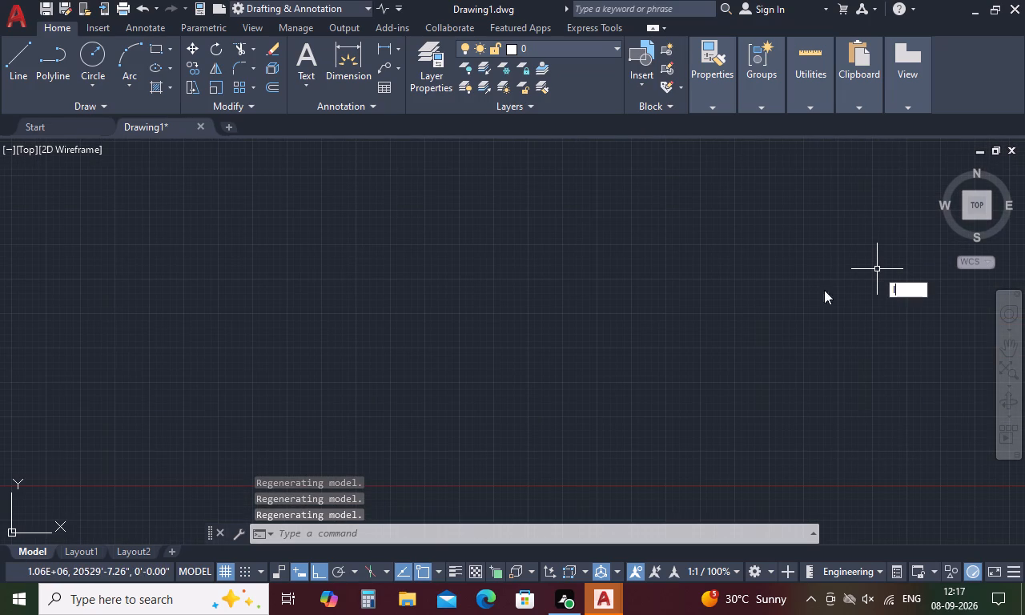
key(space)
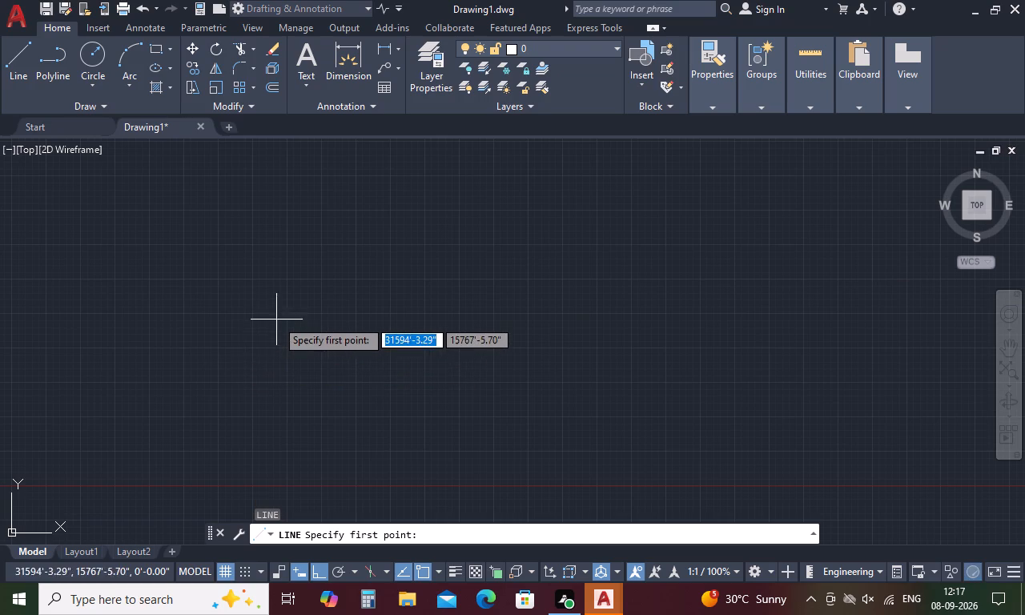
scroll(276, 320, down, 8)
scroll(420, 323, down, 5)
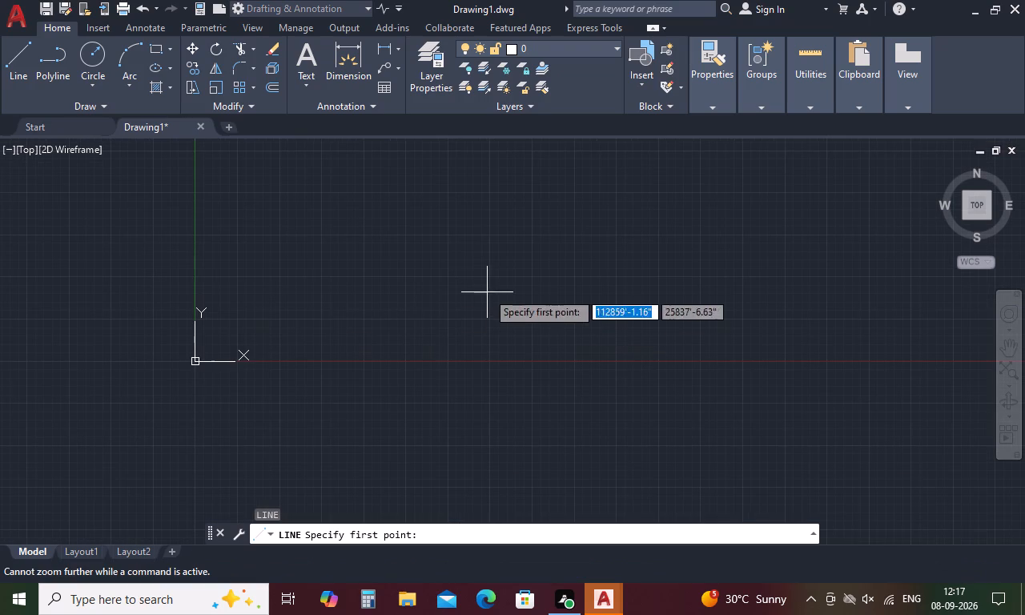
click(369, 171)
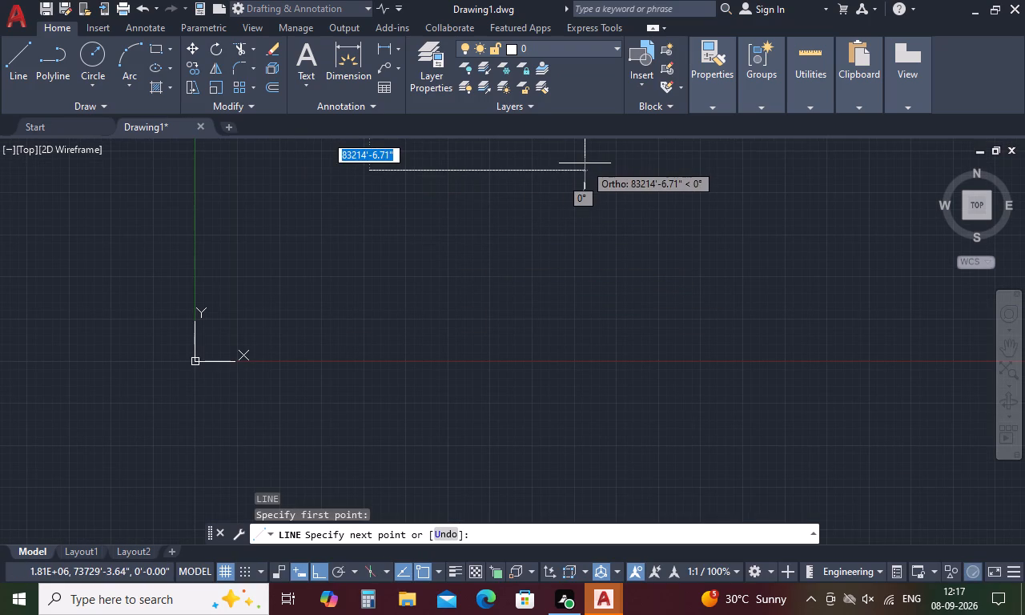
text(29')
key(Return)
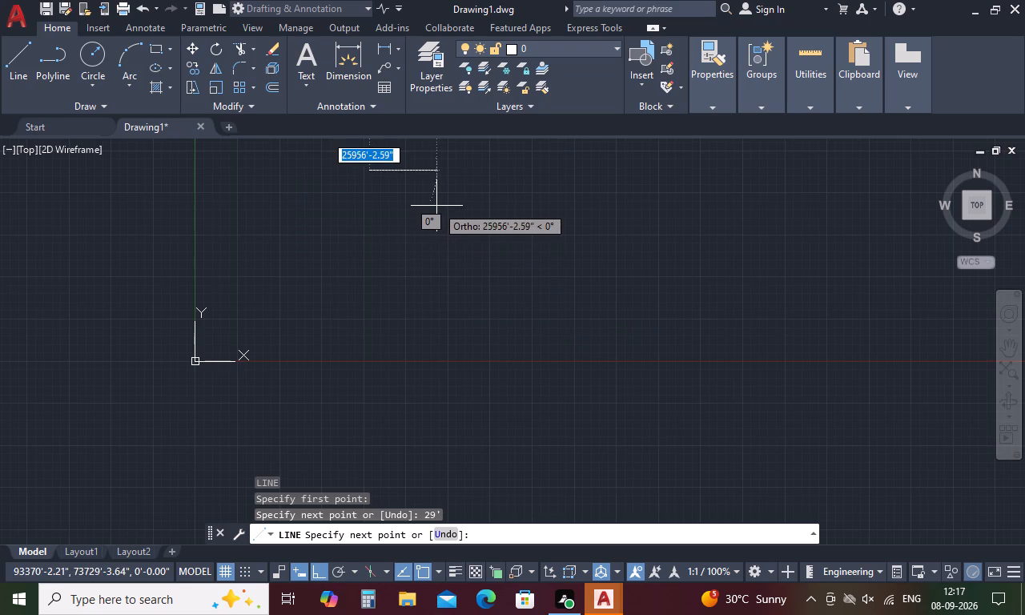
key(space)
Complete the rectangular outline from the 29' line's right end: 35' down, 29' left, and back up to its left end.
scroll(364, 159, up, 4)
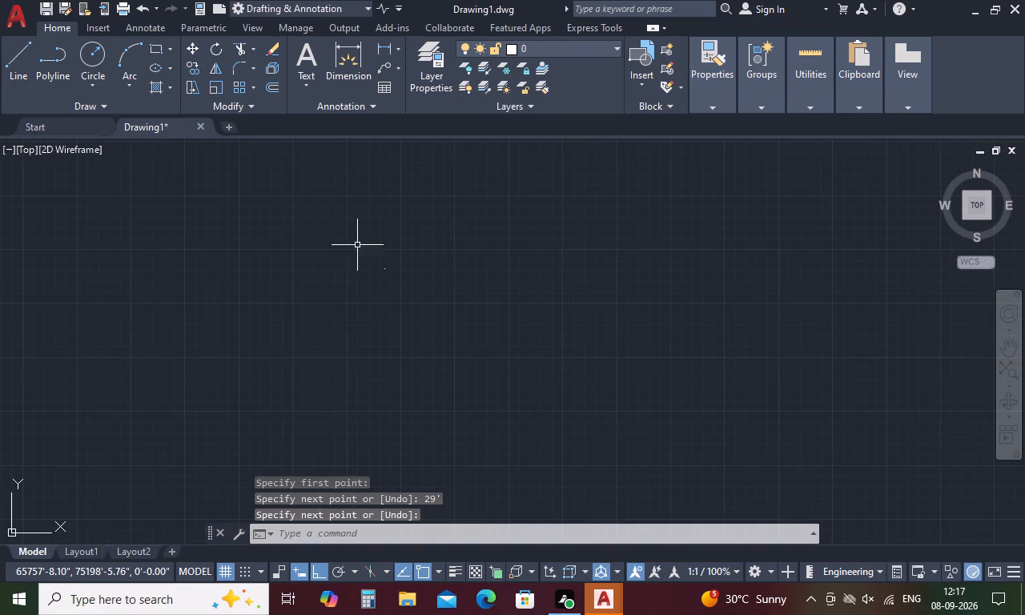
scroll(358, 252, up, 5)
scroll(569, 437, up, 2)
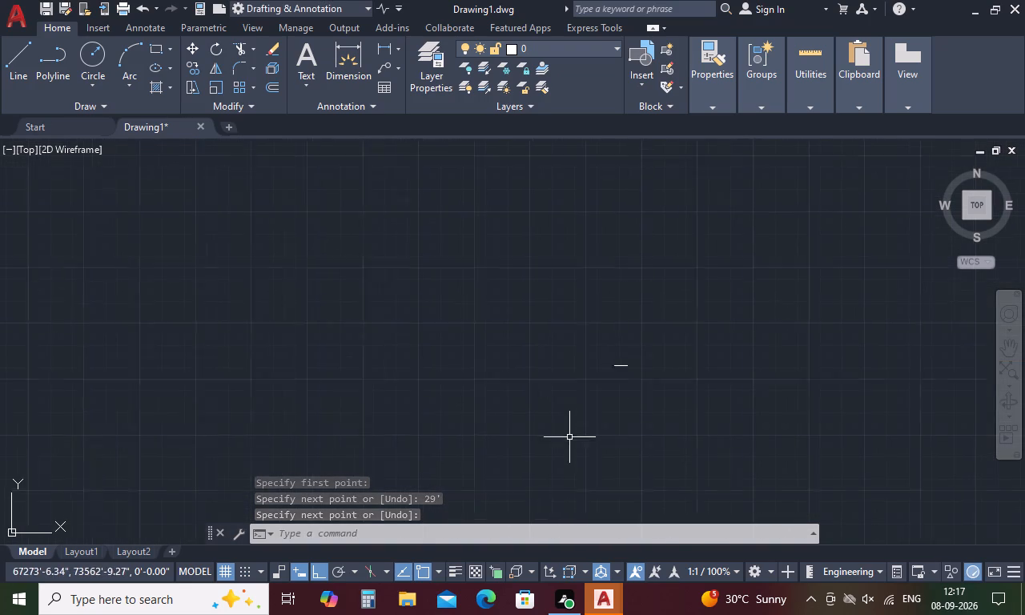
scroll(569, 437, up, 3)
scroll(650, 412, up, 2)
scroll(650, 412, down, 1)
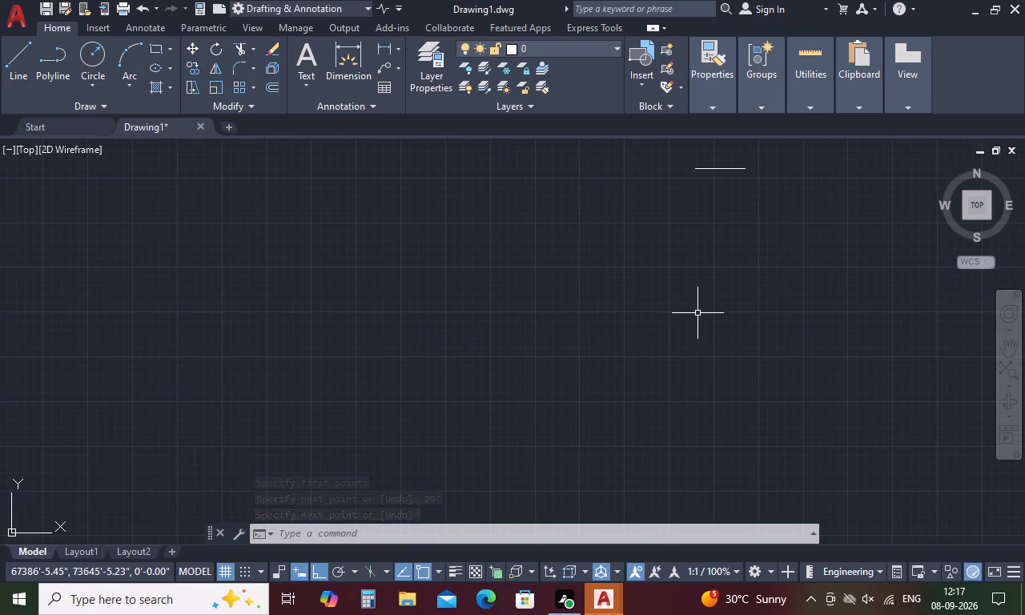
text(l)
key(space)
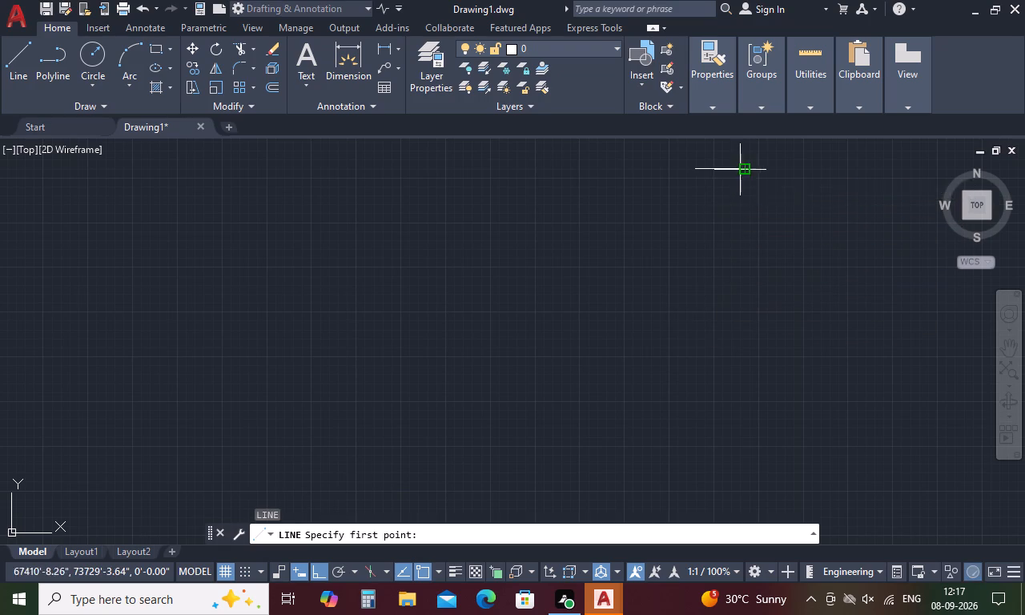
click(740, 170)
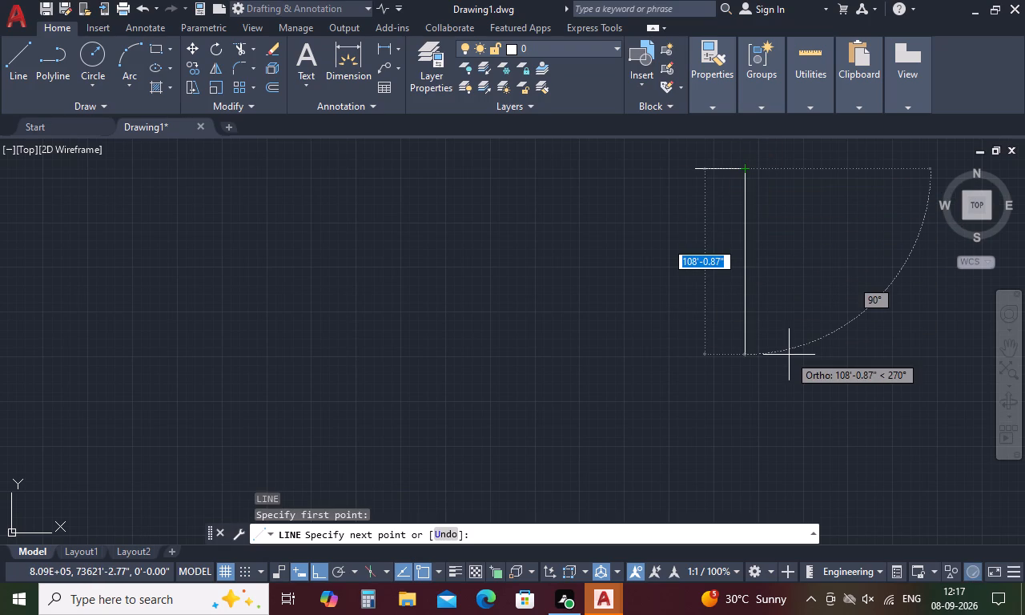
text(35')
key(Return)
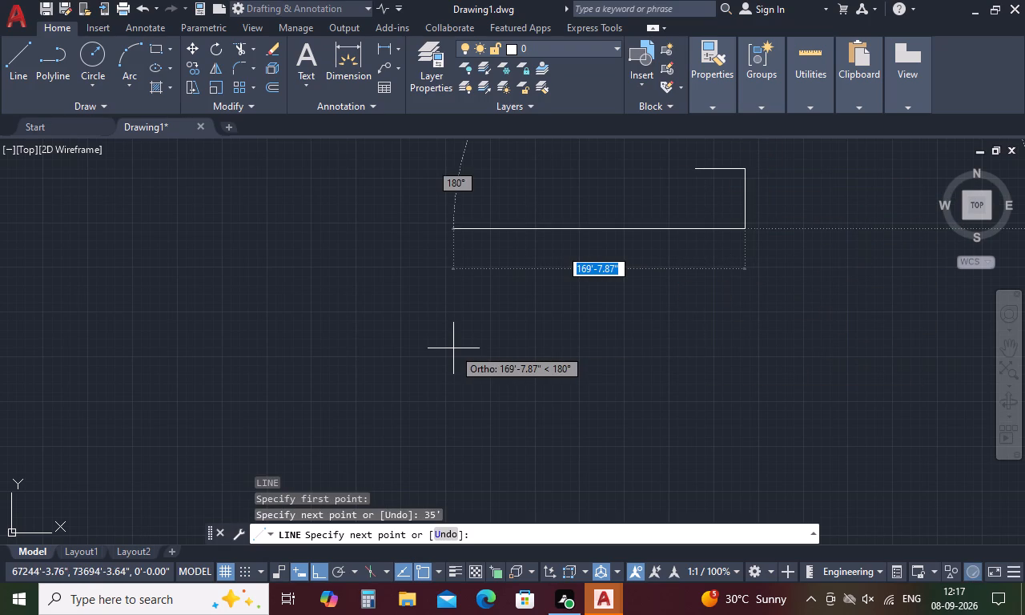
text(29')
key(Return)
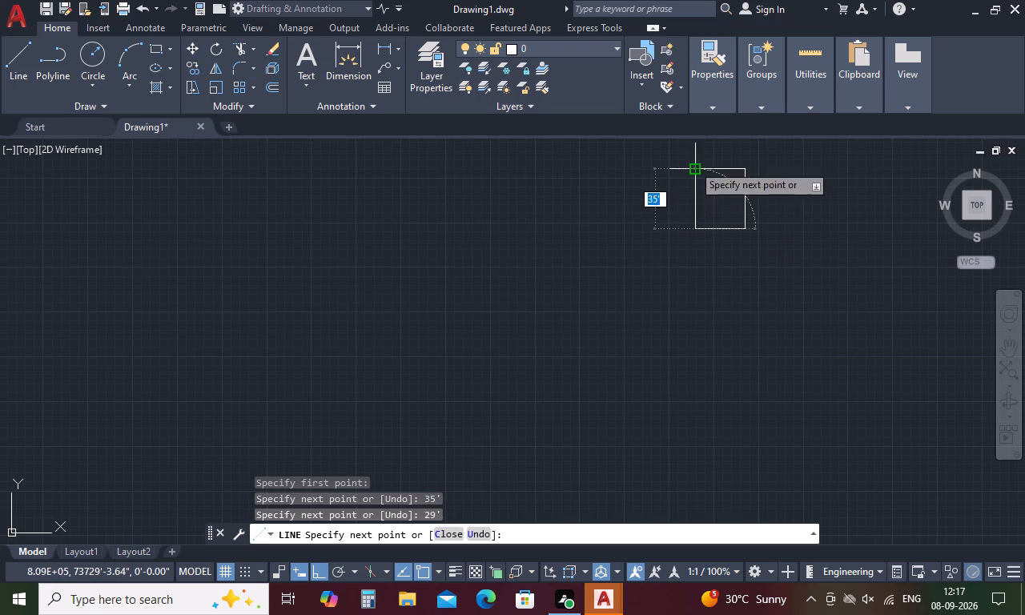
click(693, 164)
key(space)
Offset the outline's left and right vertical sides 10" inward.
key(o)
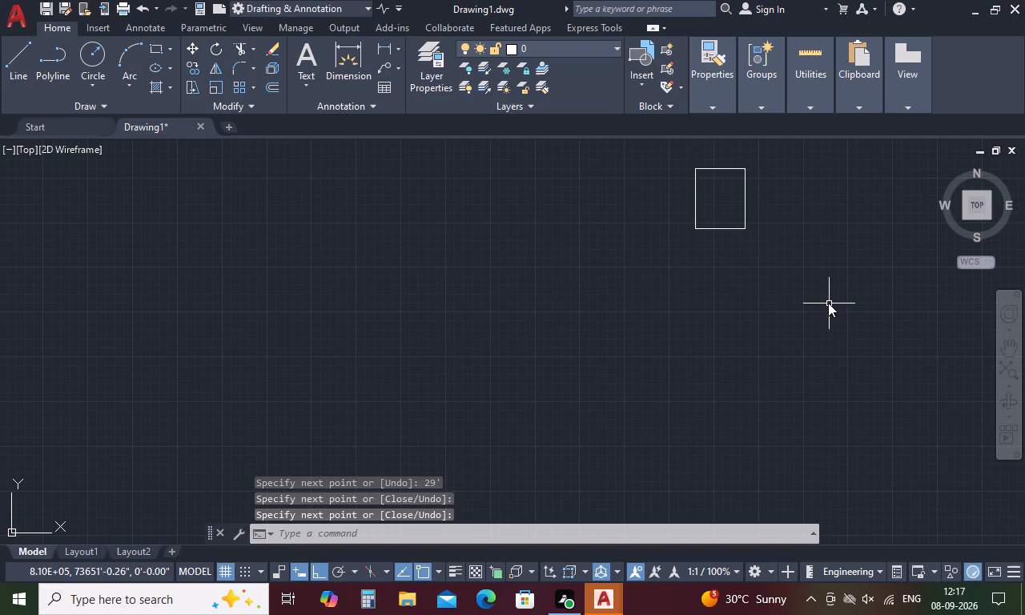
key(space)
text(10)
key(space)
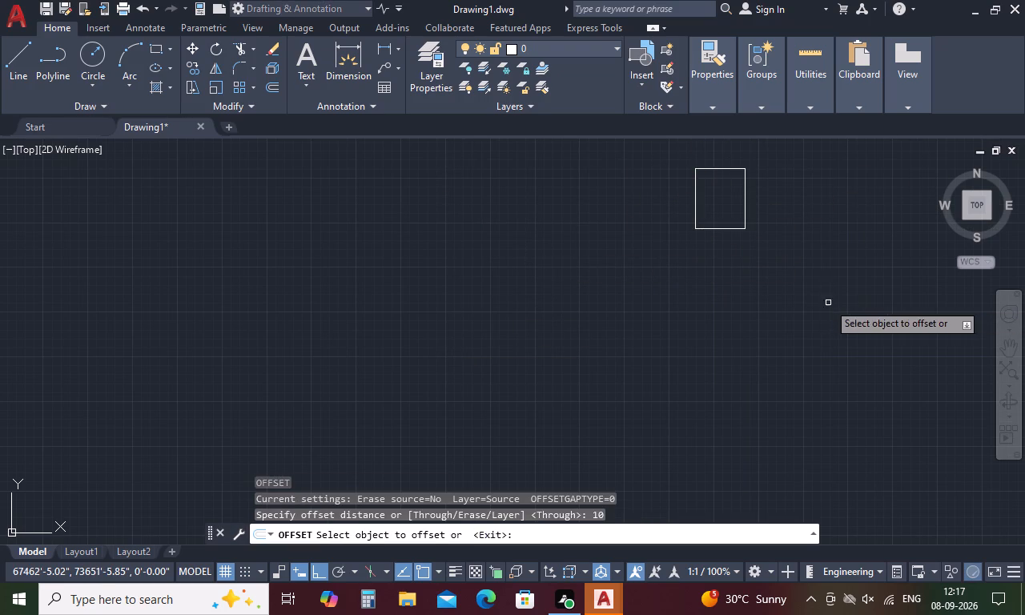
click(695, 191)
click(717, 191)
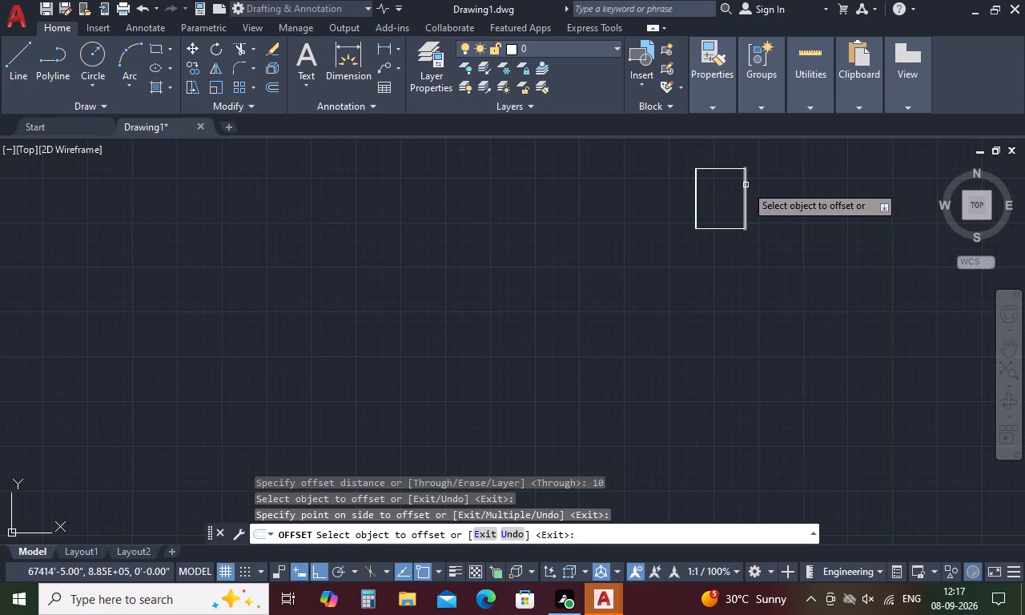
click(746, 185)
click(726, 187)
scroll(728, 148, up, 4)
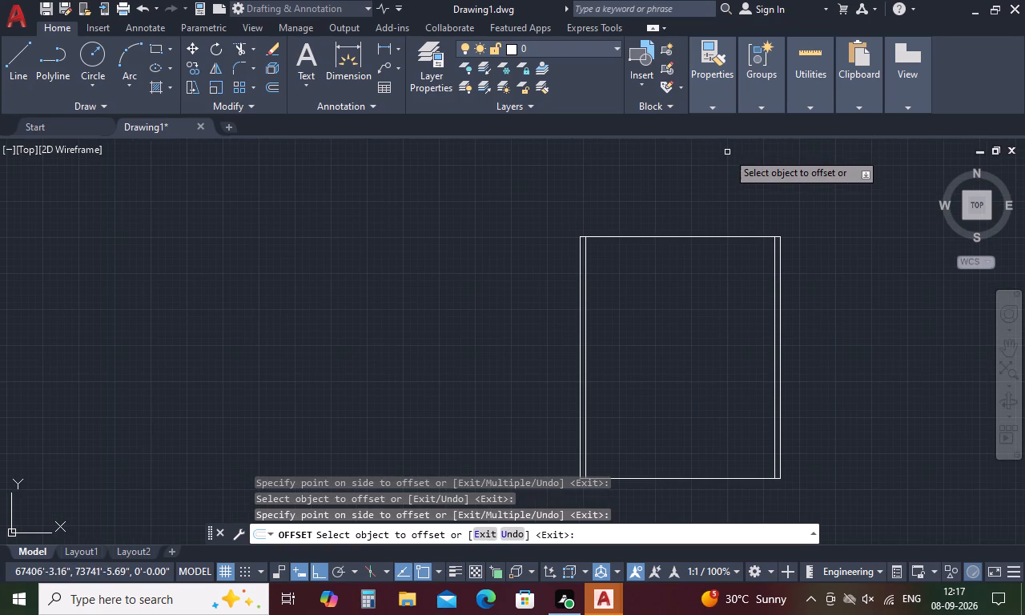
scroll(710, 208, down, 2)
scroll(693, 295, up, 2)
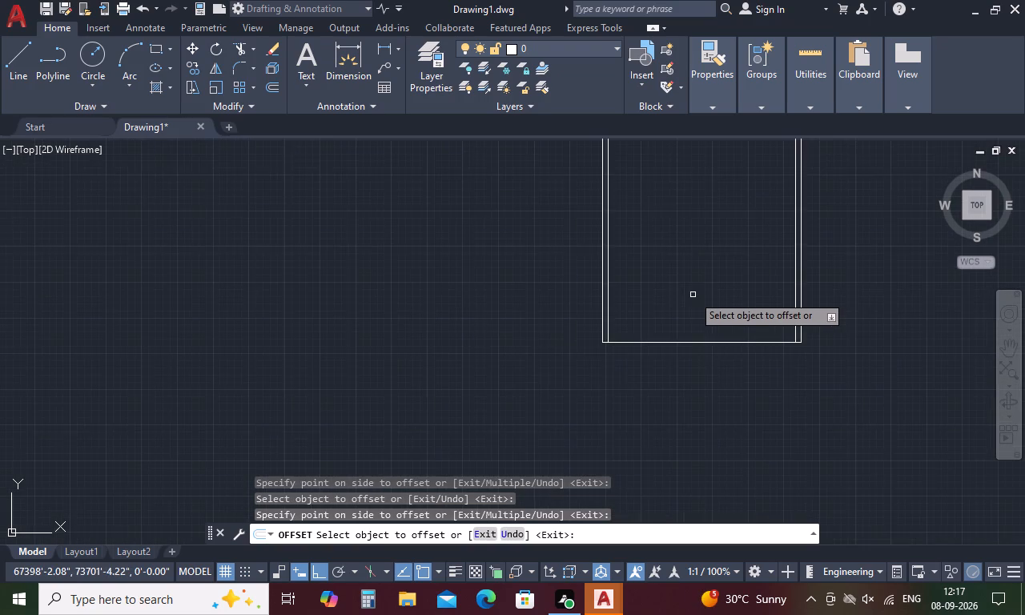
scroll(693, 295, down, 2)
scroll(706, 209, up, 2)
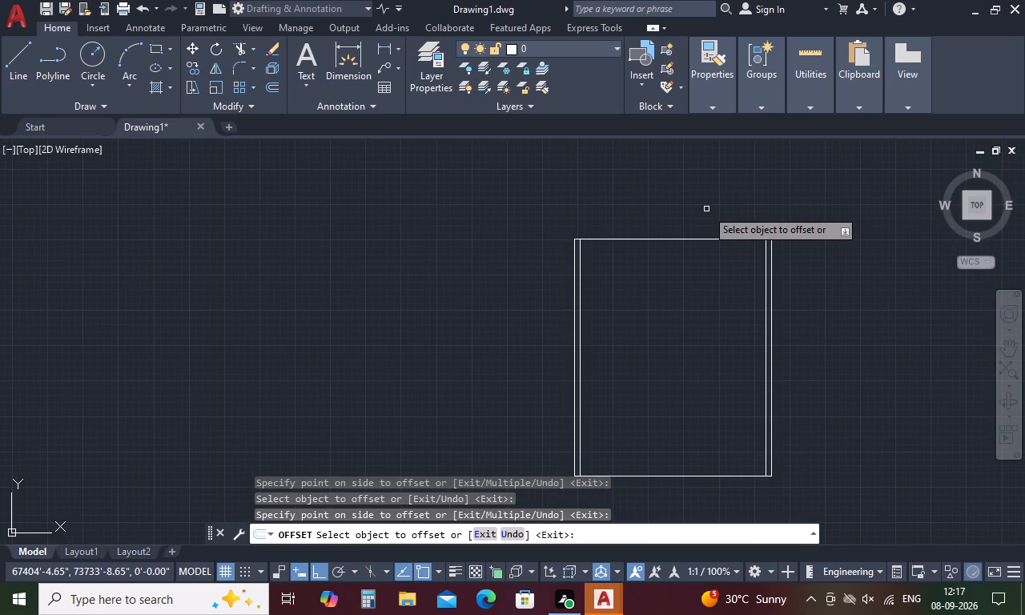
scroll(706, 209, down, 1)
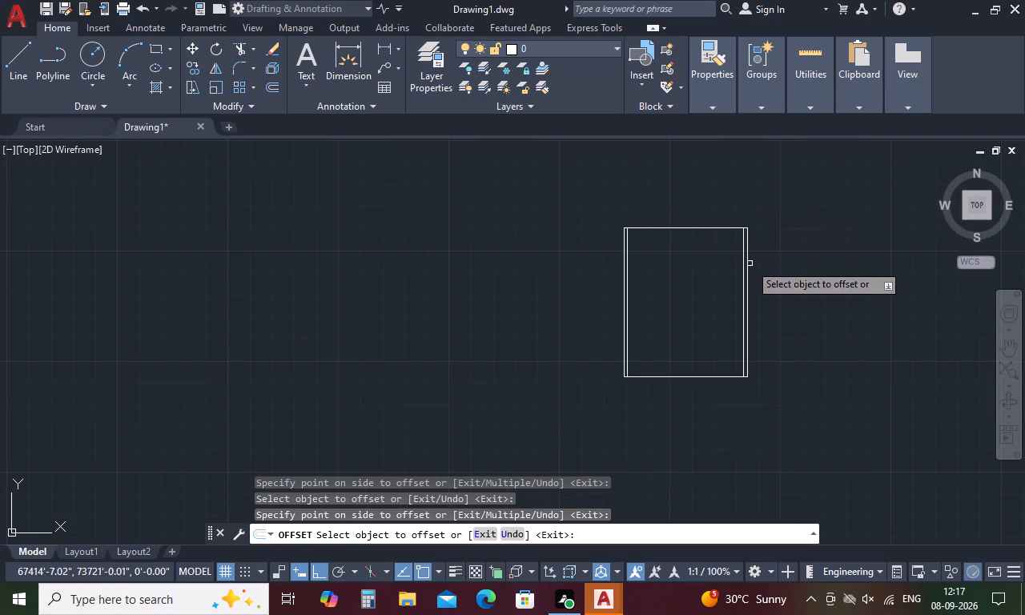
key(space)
Measure the outline's overall width along its top edge.
key(d)
text(i)
key(space)
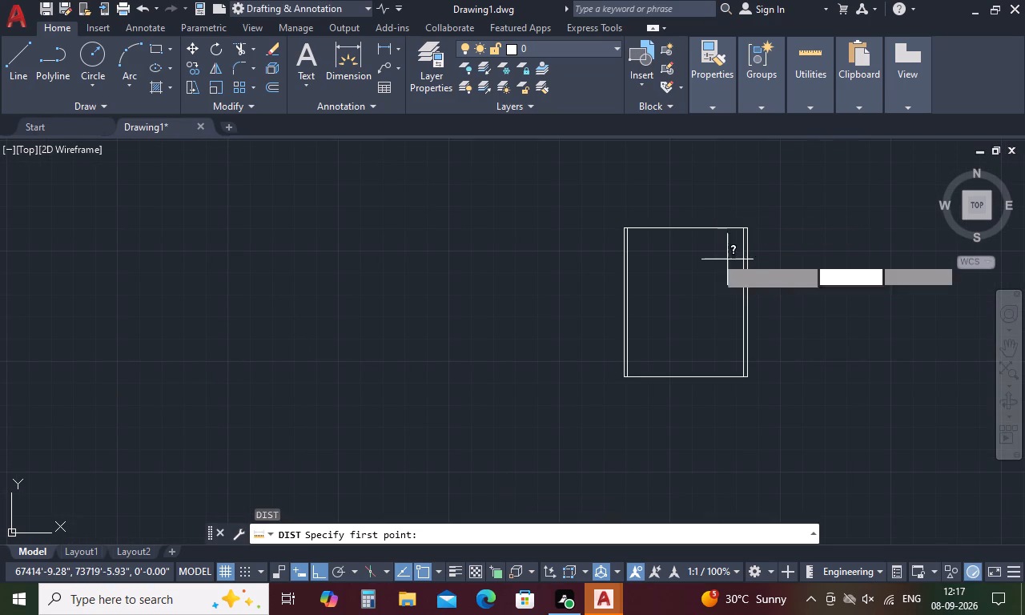
click(620, 227)
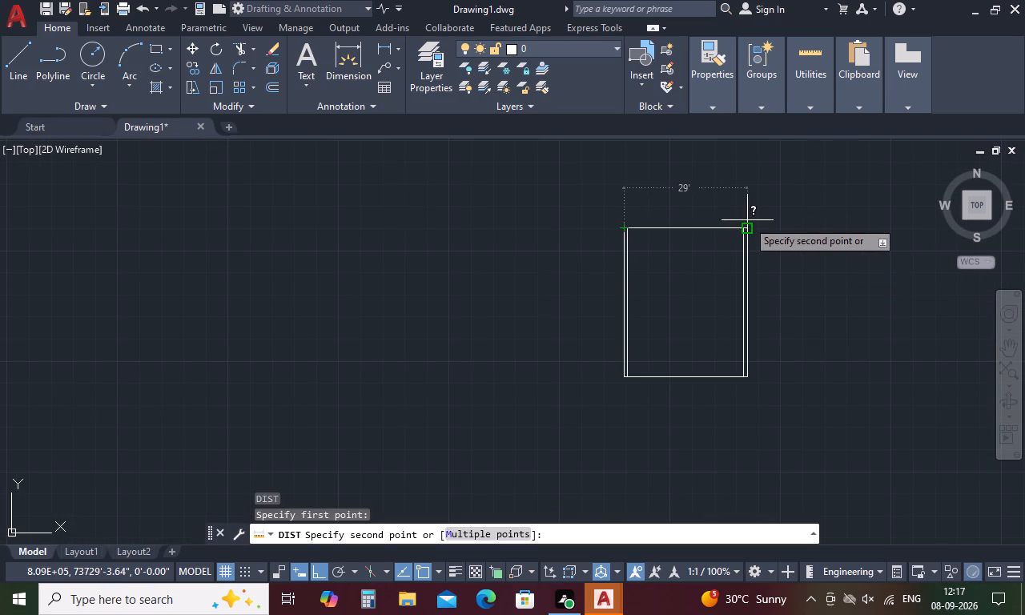
key(space)
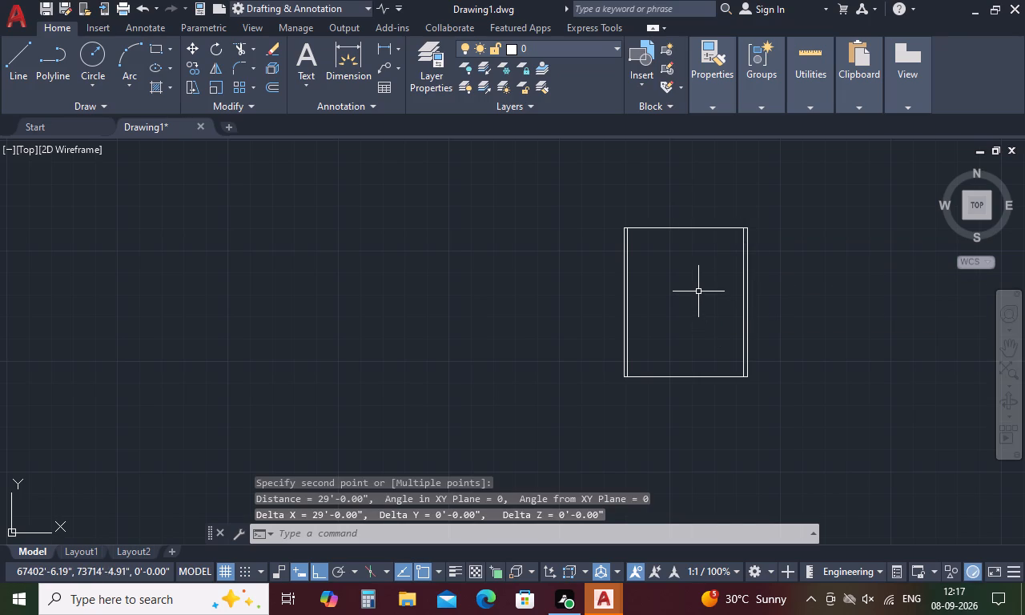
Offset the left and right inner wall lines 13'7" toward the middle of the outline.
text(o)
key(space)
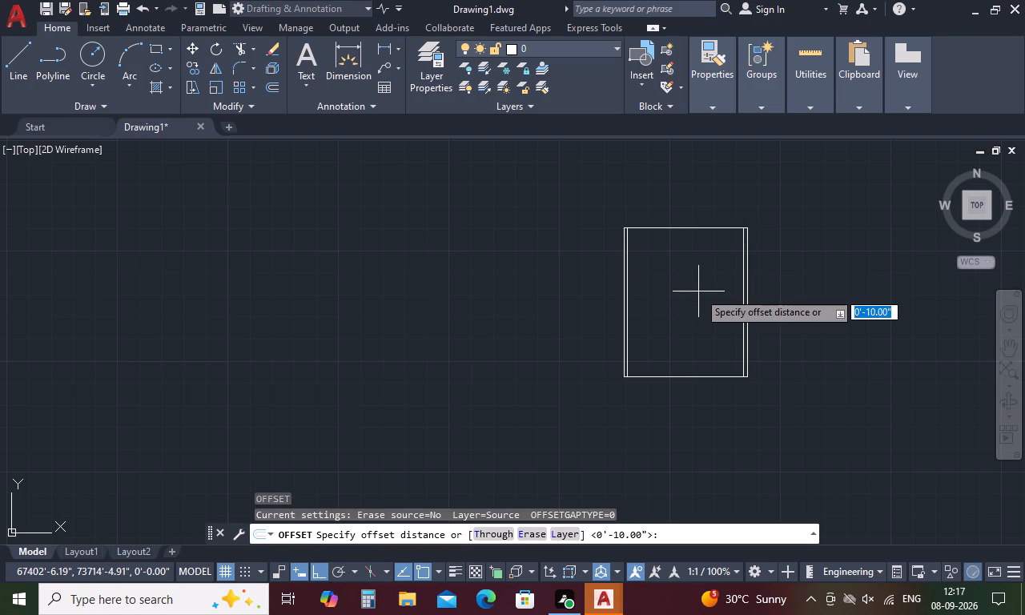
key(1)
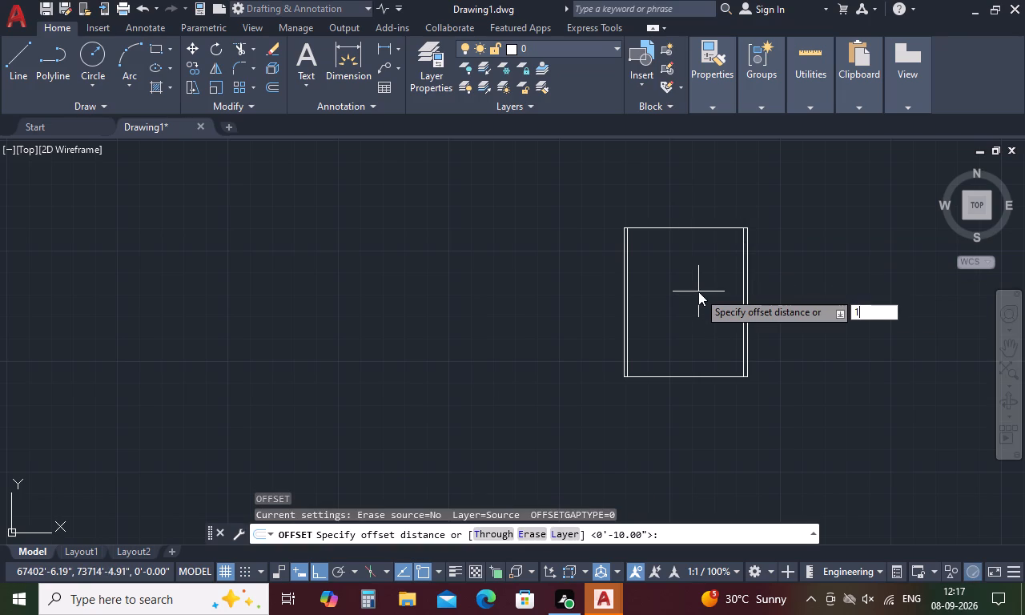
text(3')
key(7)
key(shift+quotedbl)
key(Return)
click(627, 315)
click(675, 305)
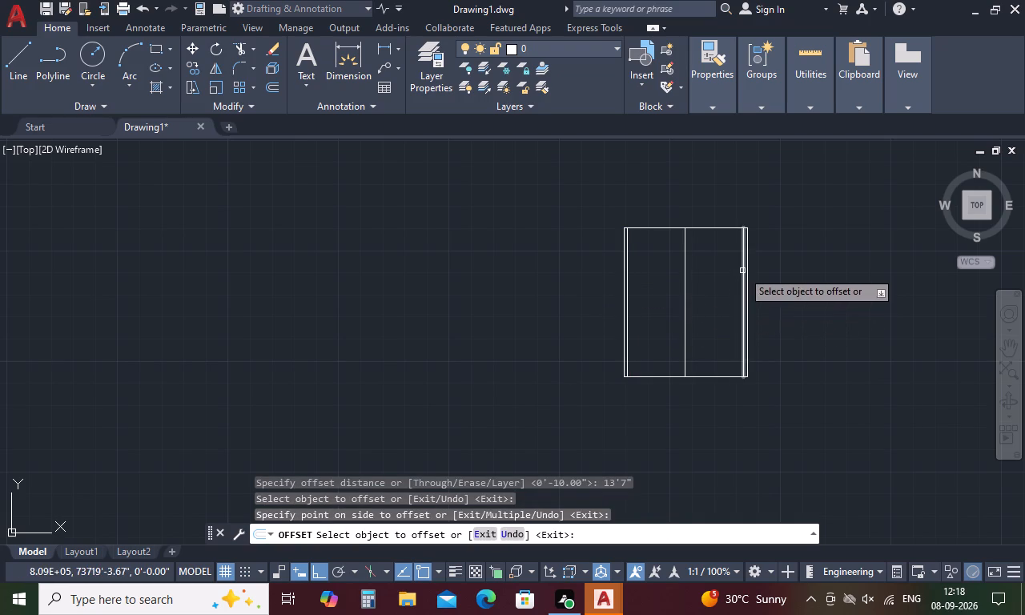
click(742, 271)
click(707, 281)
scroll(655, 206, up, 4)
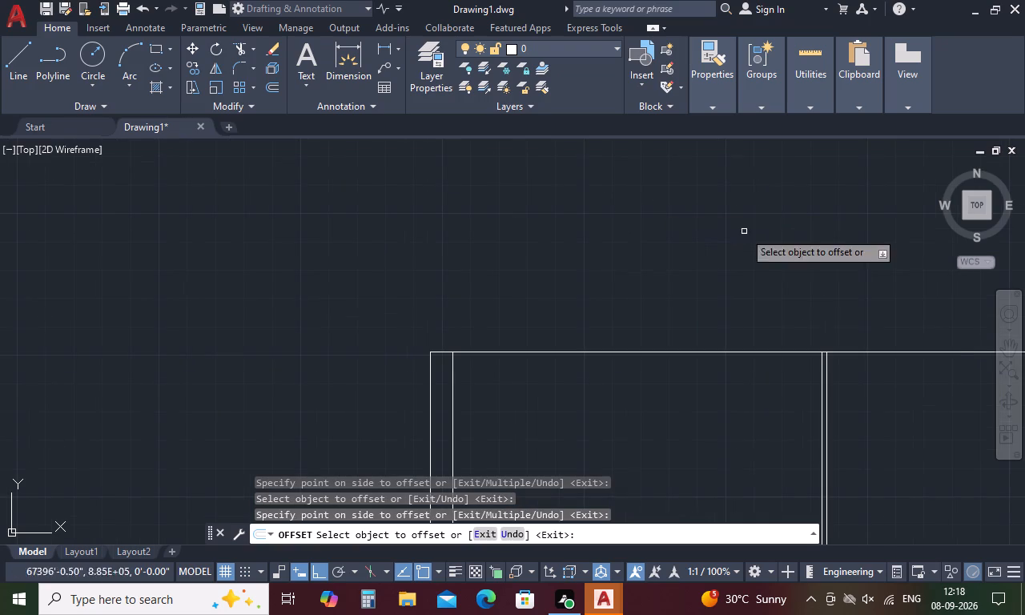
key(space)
Measure the gap between the two middle vertical lines at the outline's top edge.
key(d)
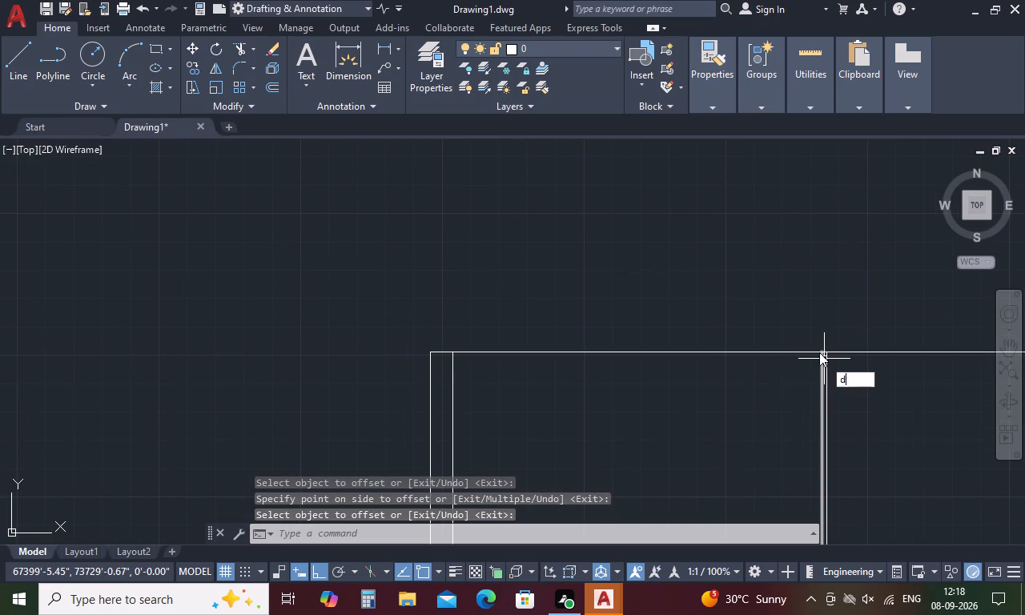
text(i)
key(space)
scroll(826, 347, up, 4)
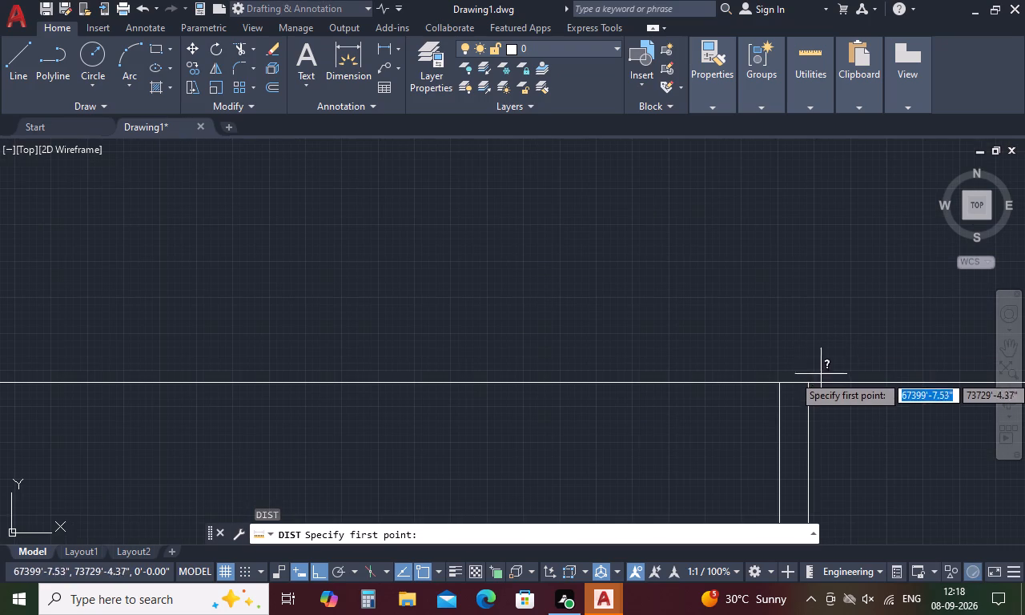
click(804, 382)
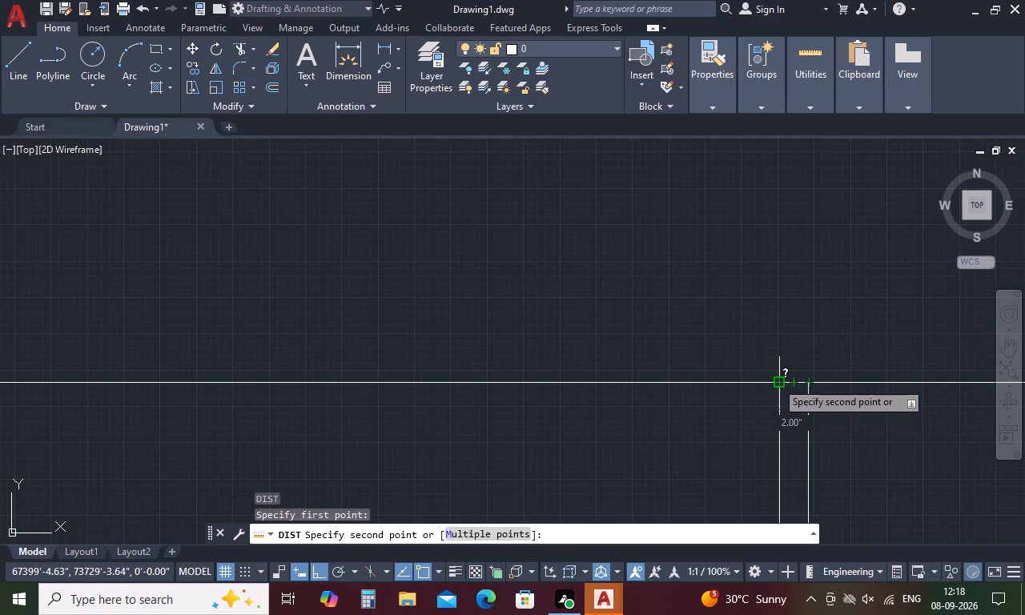
scroll(754, 295, down, 9)
key(space)
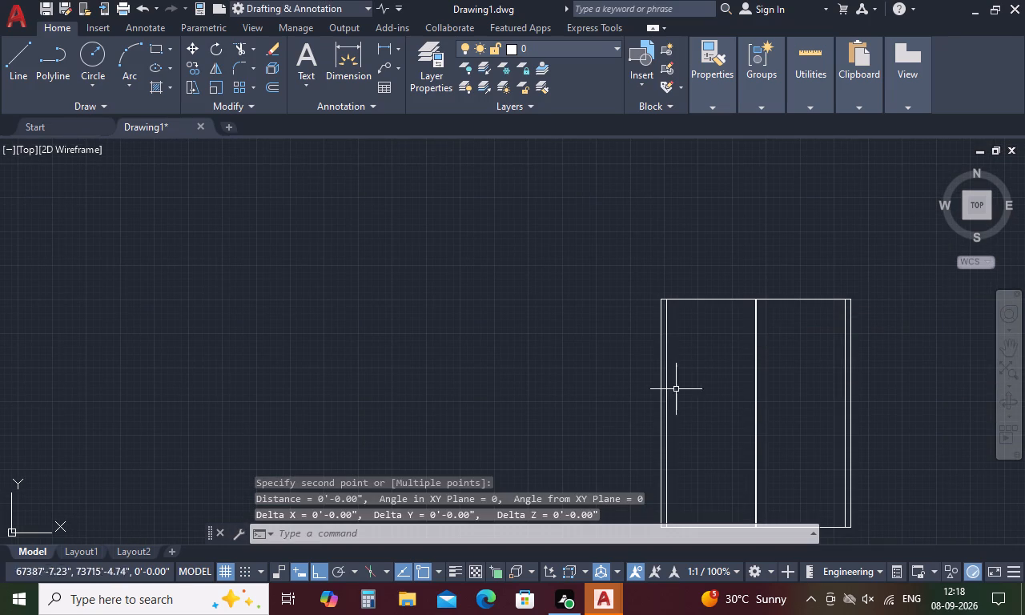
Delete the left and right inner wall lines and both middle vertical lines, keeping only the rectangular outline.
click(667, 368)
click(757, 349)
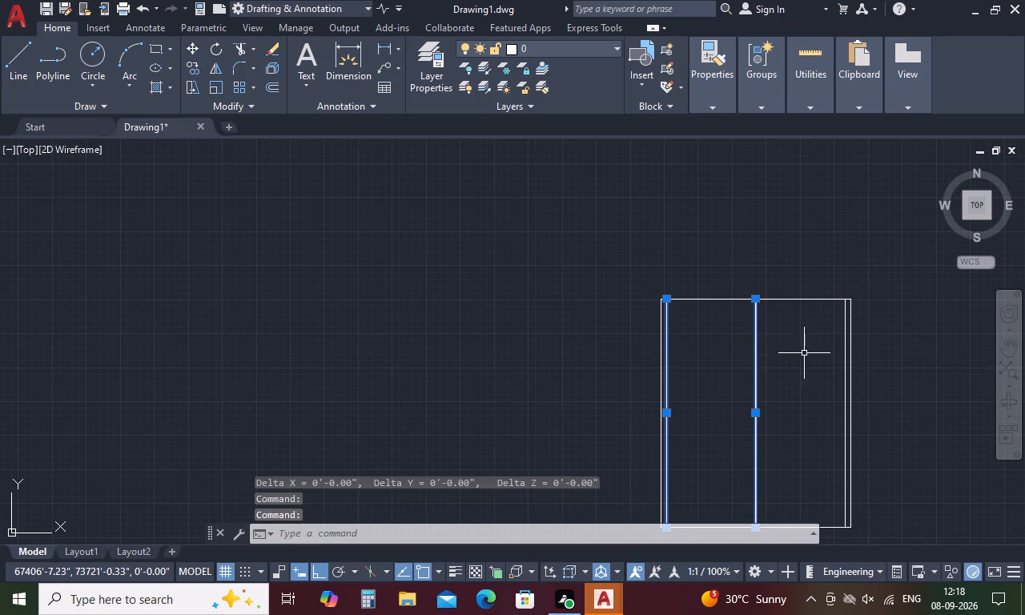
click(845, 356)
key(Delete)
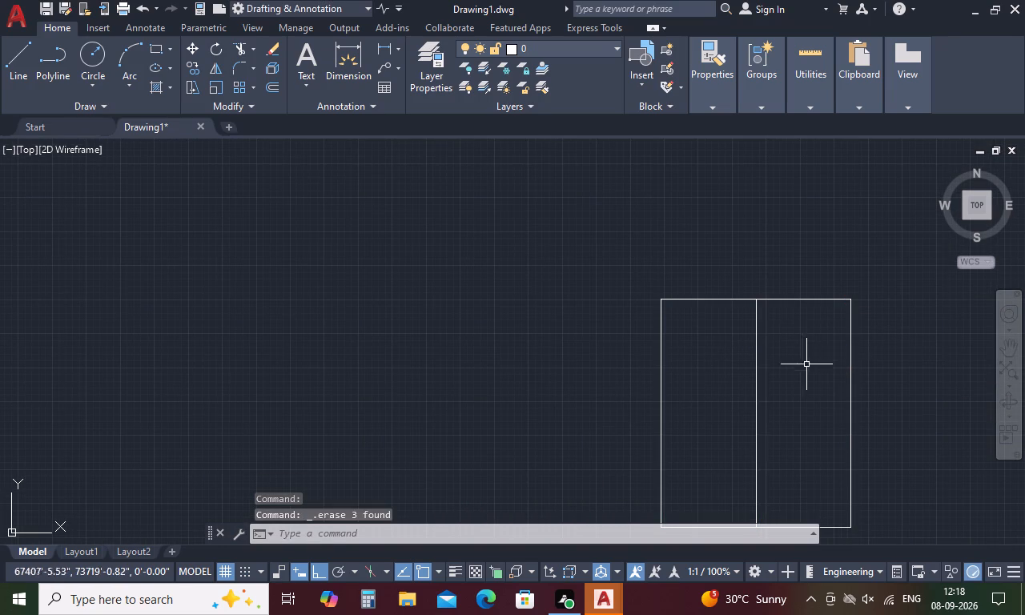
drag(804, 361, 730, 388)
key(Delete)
Offset all four sides of the rectangular outline 9" inward to form the exterior walls.
key(o)
key(space)
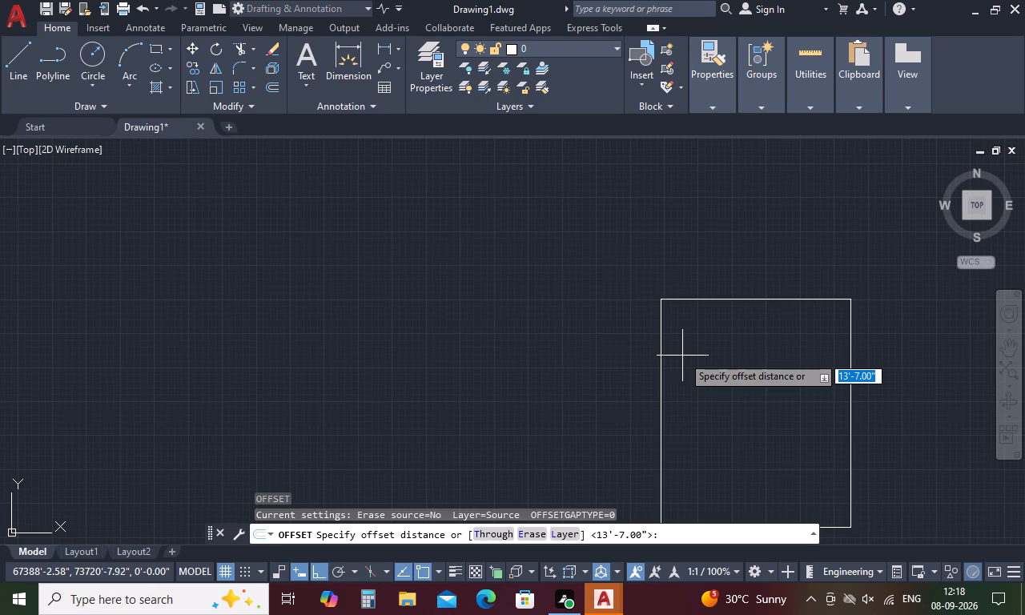
key(9)
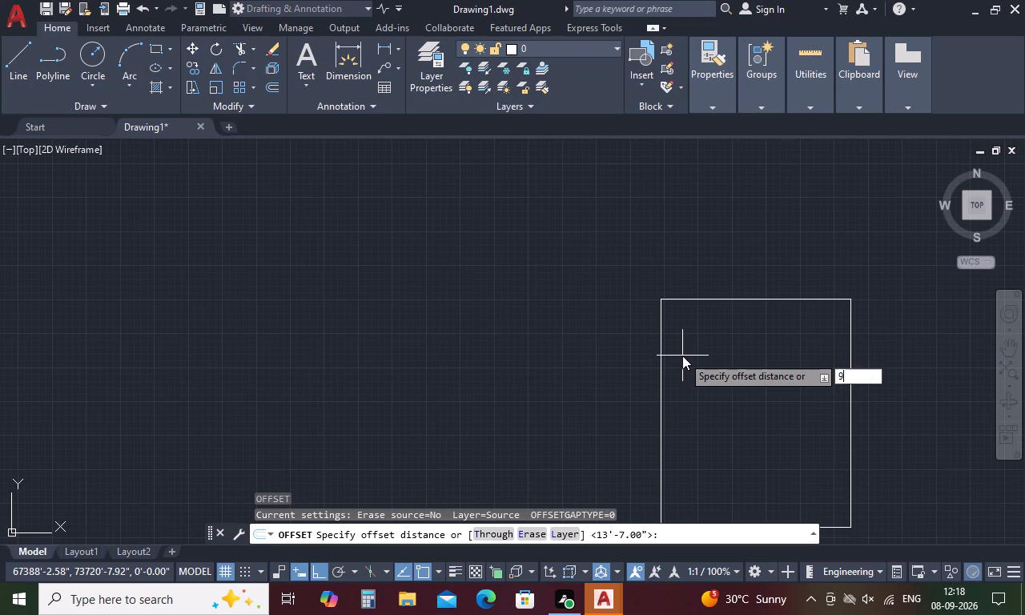
key(Return)
click(660, 373)
click(726, 360)
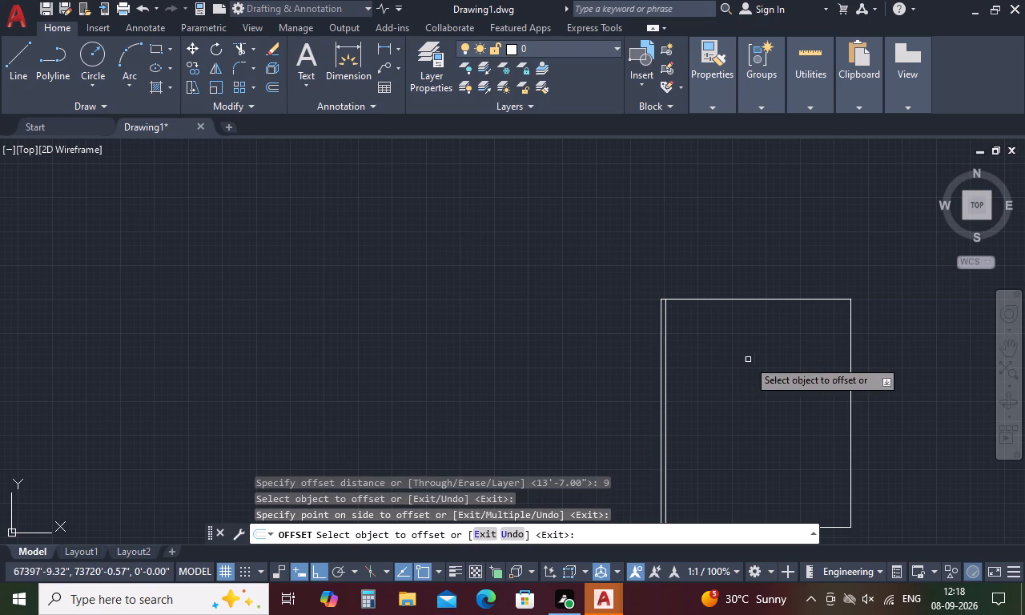
click(849, 348)
click(820, 366)
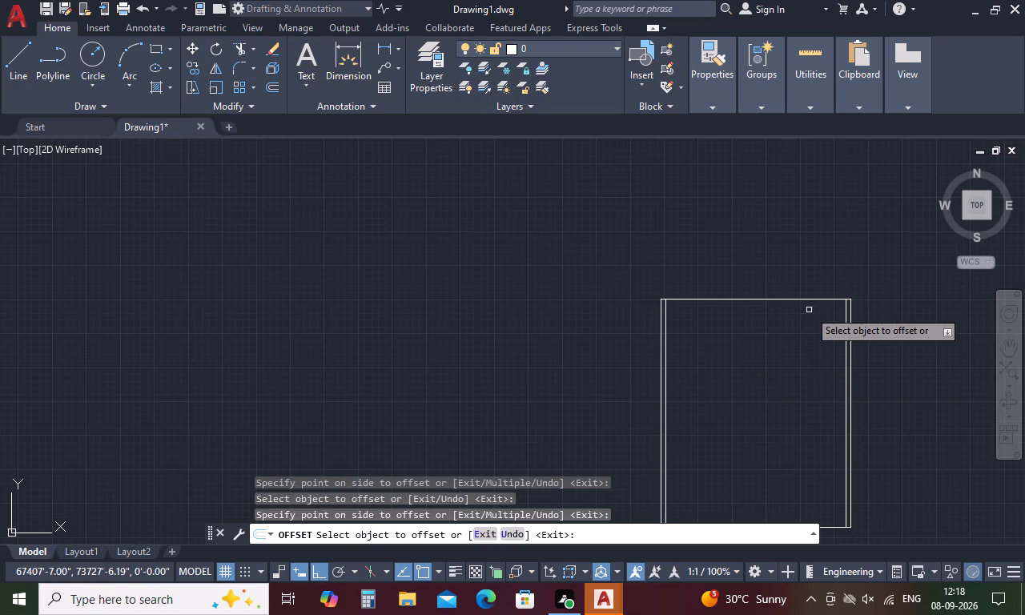
click(821, 299)
click(822, 346)
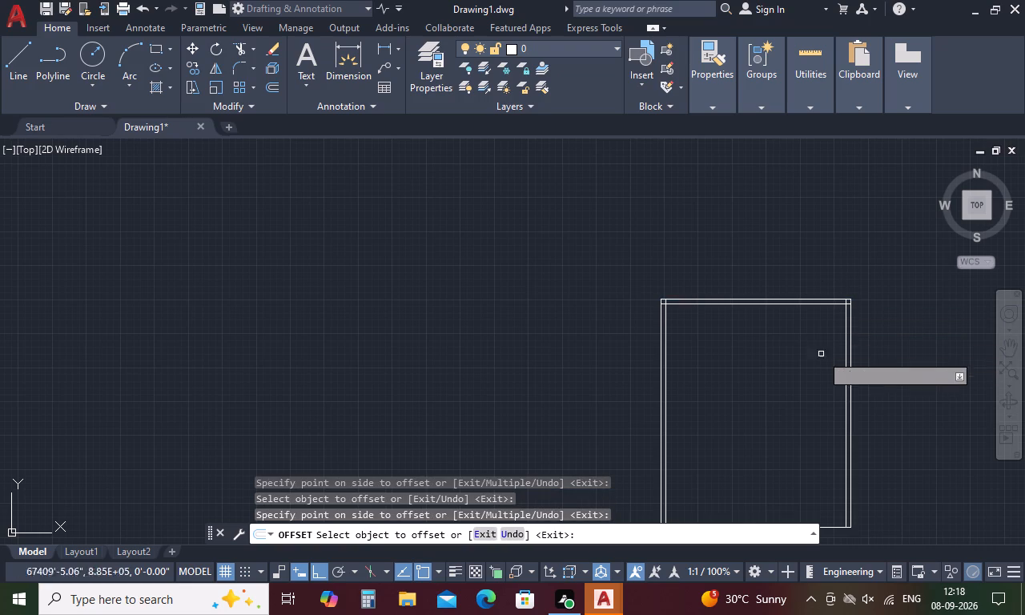
click(834, 526)
click(826, 472)
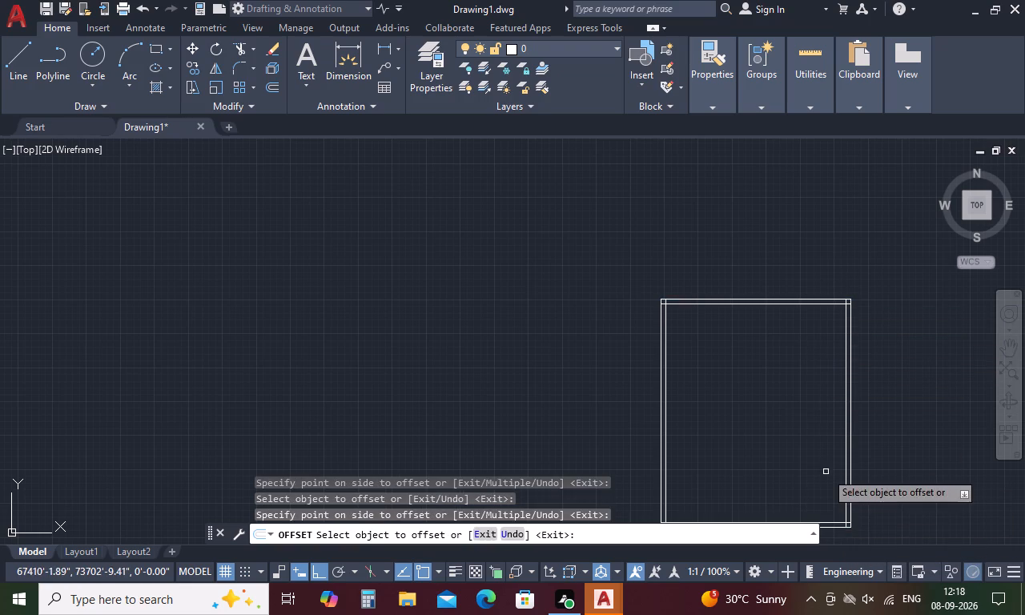
Trim the overlapping ends of the inner wall lines at all four corners of the outline.
key(space)
key(r)
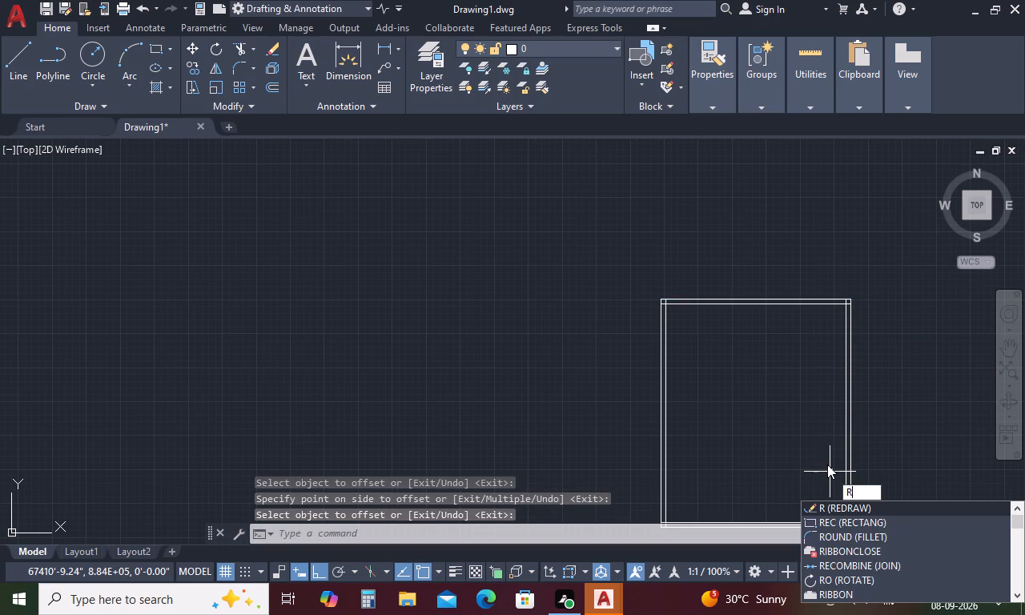
key(BackSpace)
text(tr)
key(space)
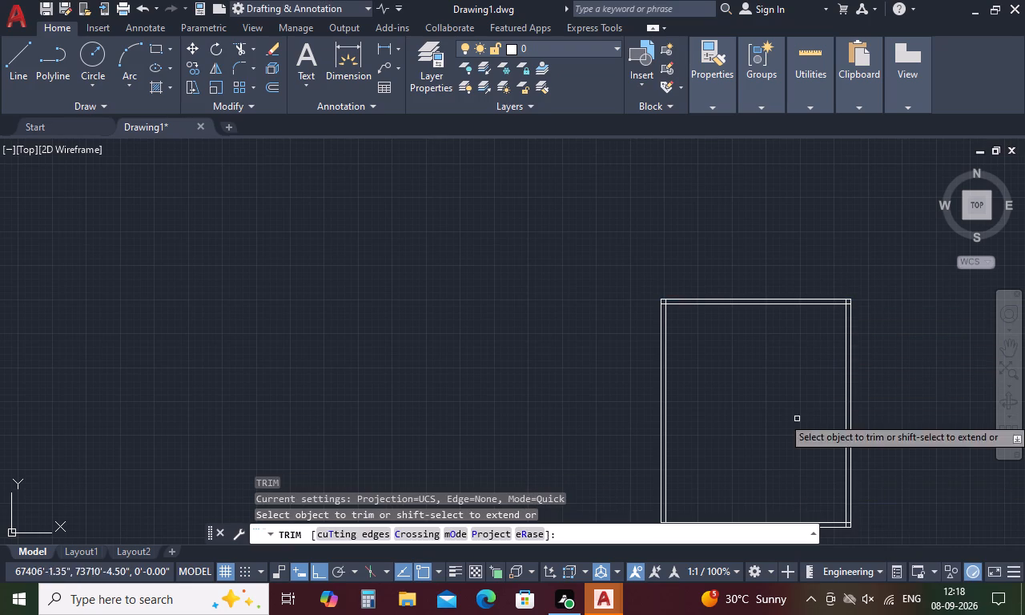
scroll(673, 303, up, 8)
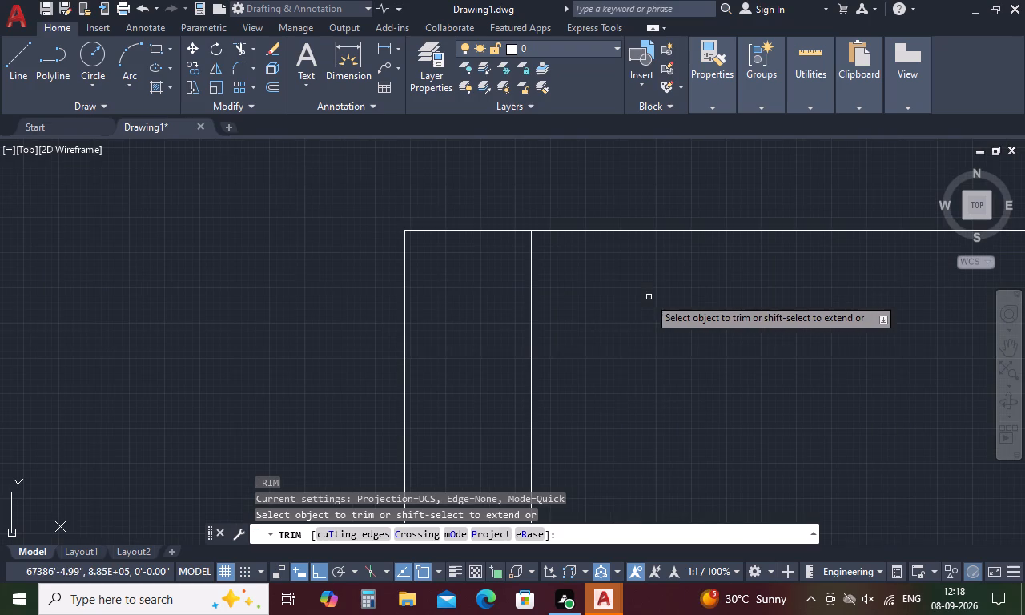
drag(637, 291, 476, 396)
scroll(508, 332, down, 11)
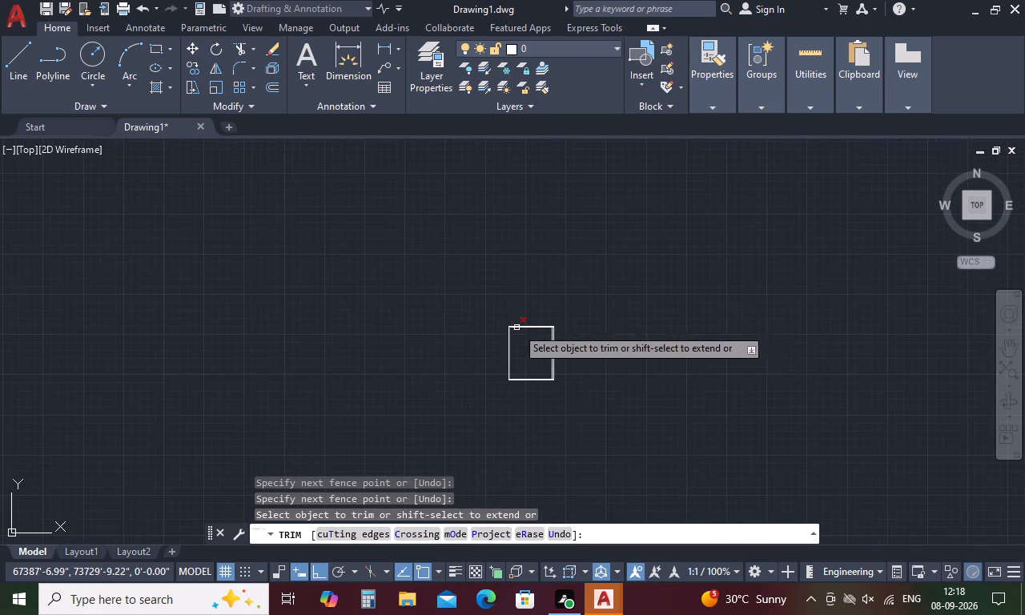
scroll(541, 332, up, 10)
scroll(565, 294, down, 3)
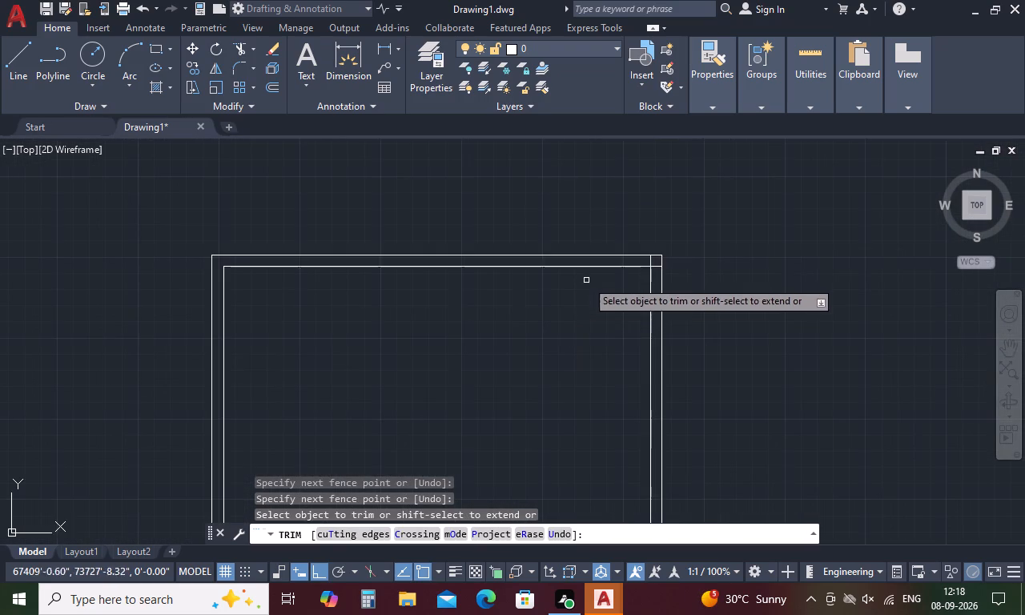
scroll(631, 258, up, 4)
drag(688, 279, 780, 354)
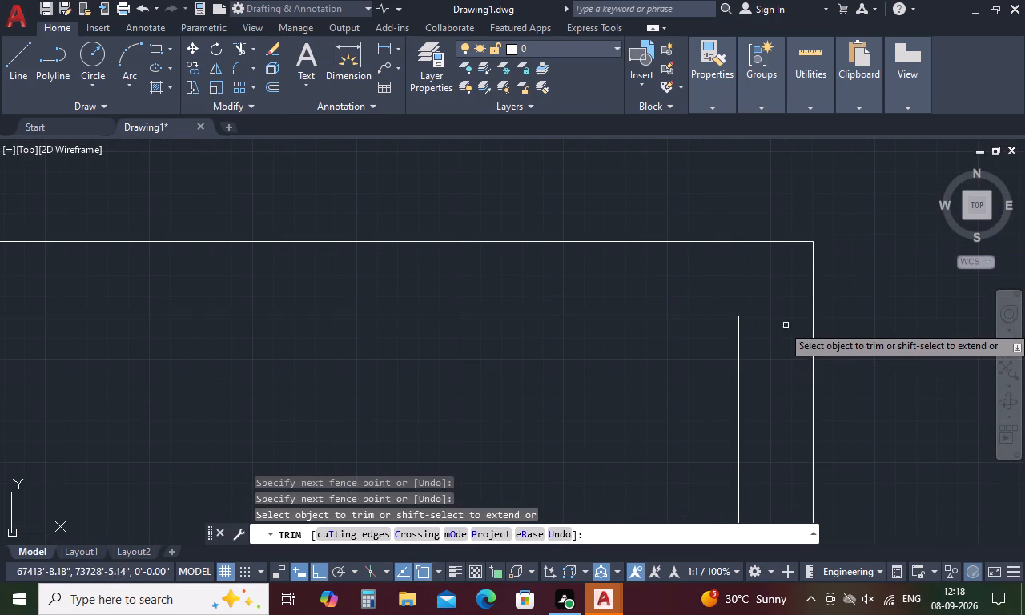
scroll(786, 320, down, 11)
scroll(786, 360, up, 5)
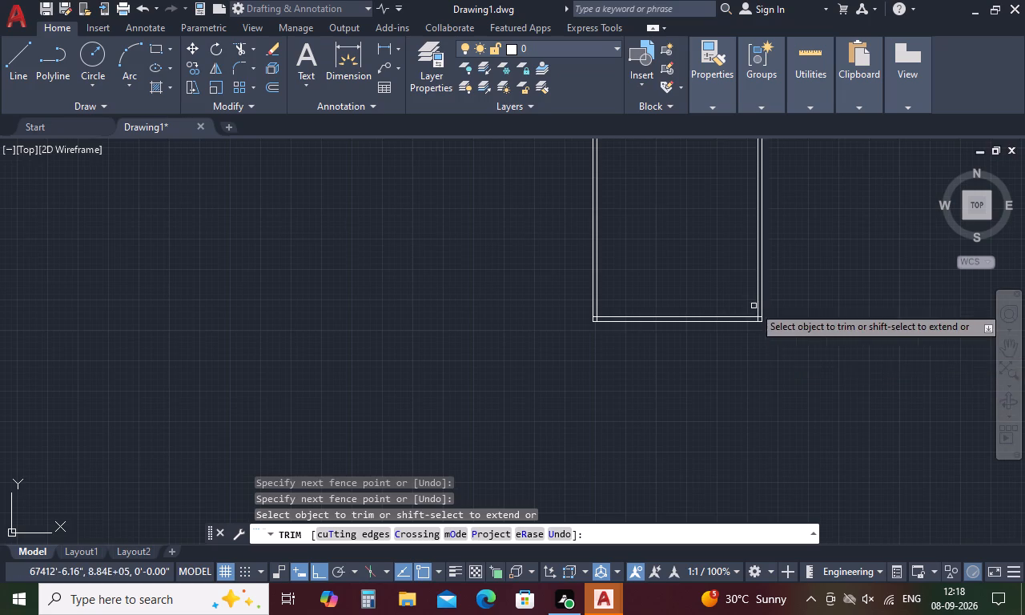
scroll(754, 306, up, 5)
drag(770, 346, 738, 436)
scroll(736, 392, down, 5)
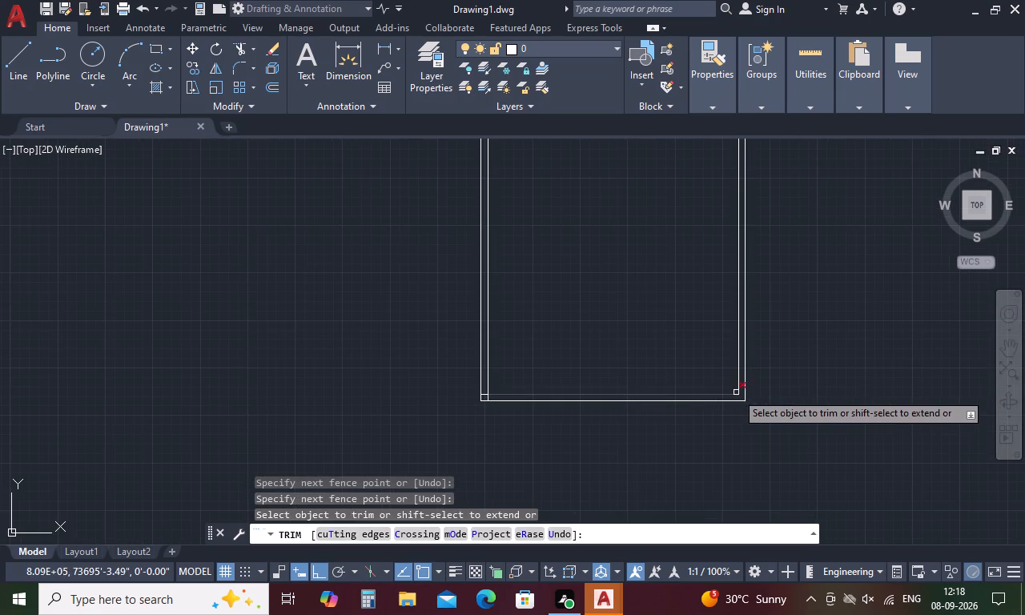
scroll(471, 403, up, 6)
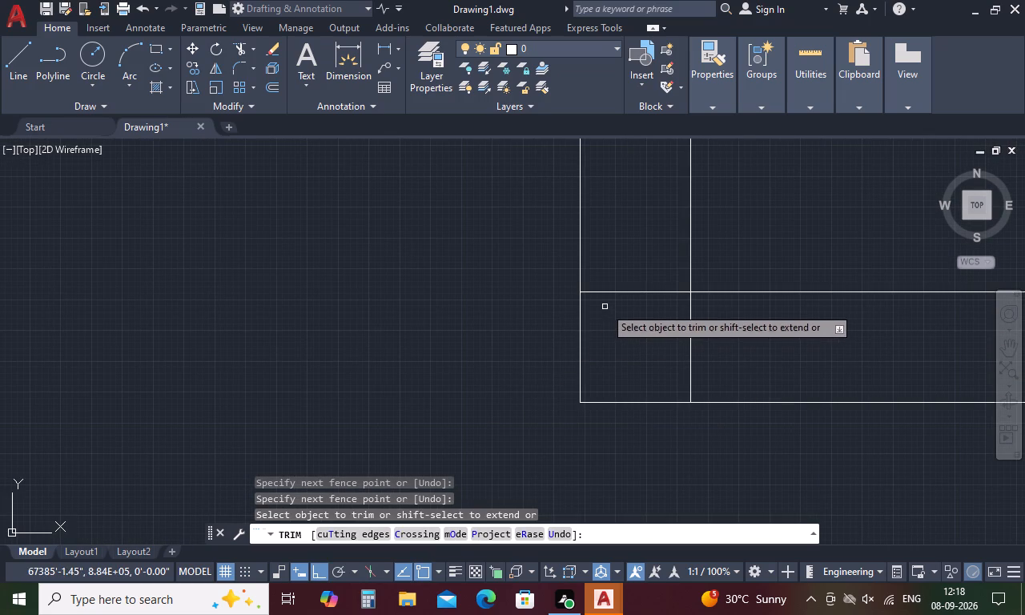
drag(653, 271, 709, 347)
scroll(734, 336, down, 5)
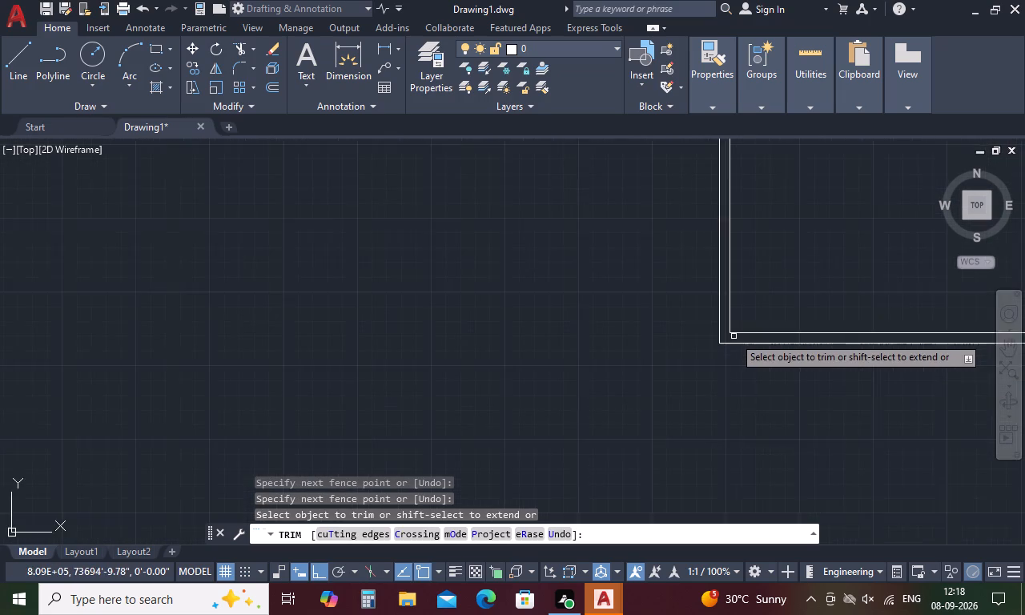
scroll(734, 336, down, 5)
scroll(762, 280, up, 4)
scroll(762, 280, down, 3)
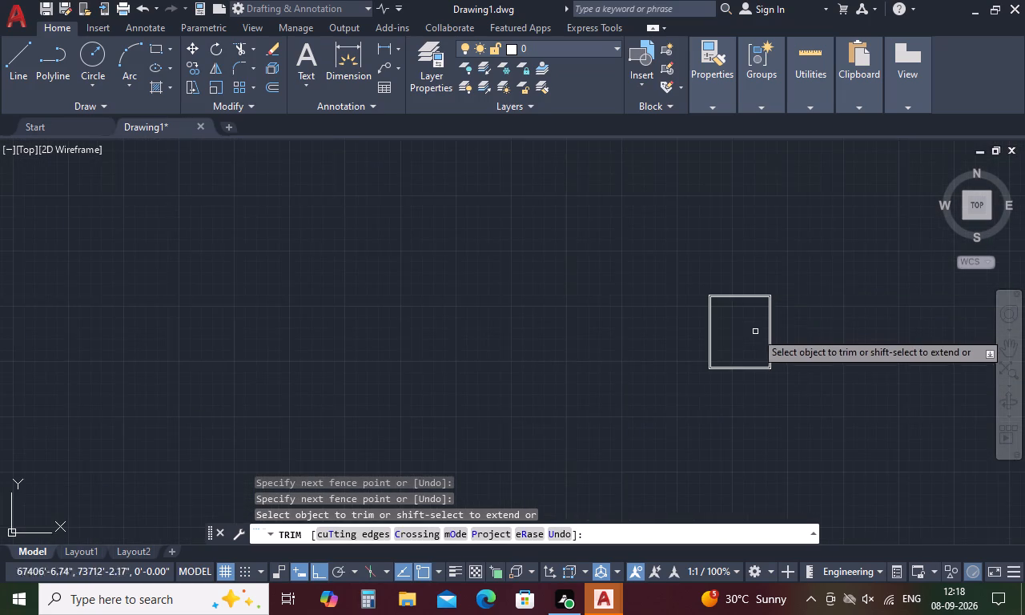
scroll(755, 332, up, 2)
key(space)
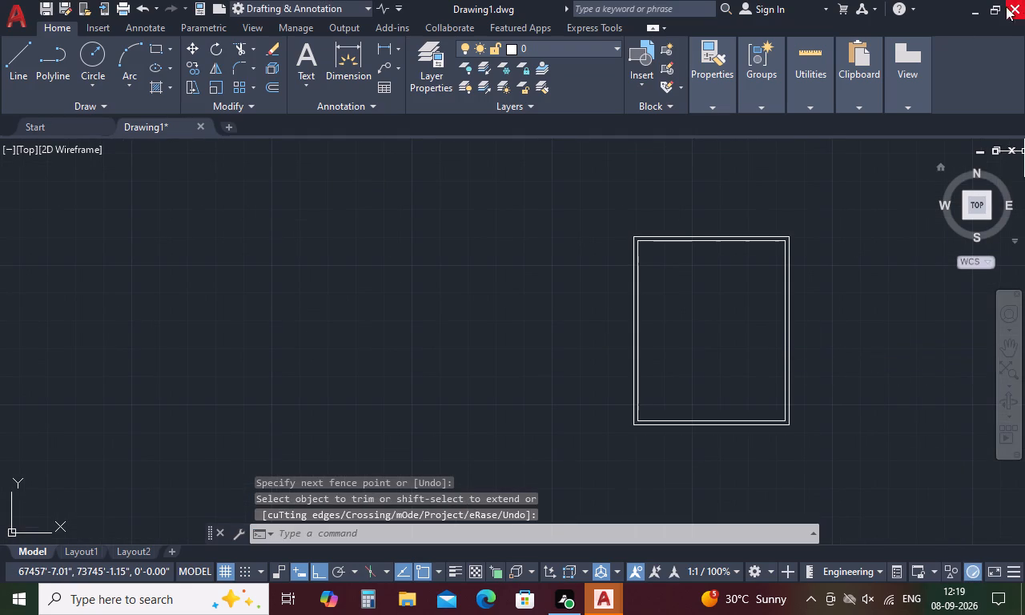
Offset the left and right inner wall lines 13'7" toward the middle of the house.
text(o)
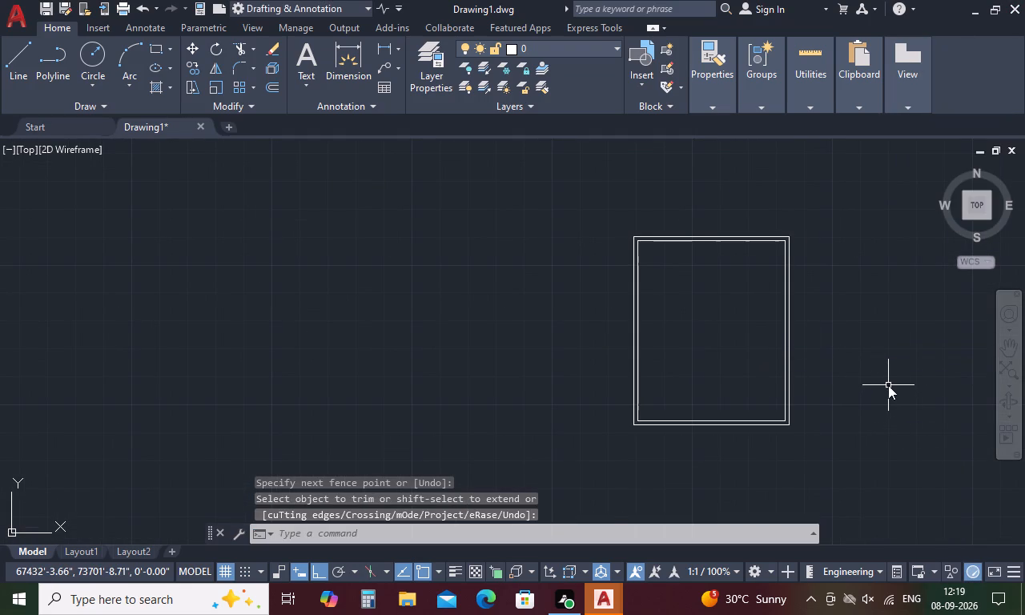
key(space)
text(13'7")
key(Return)
click(783, 336)
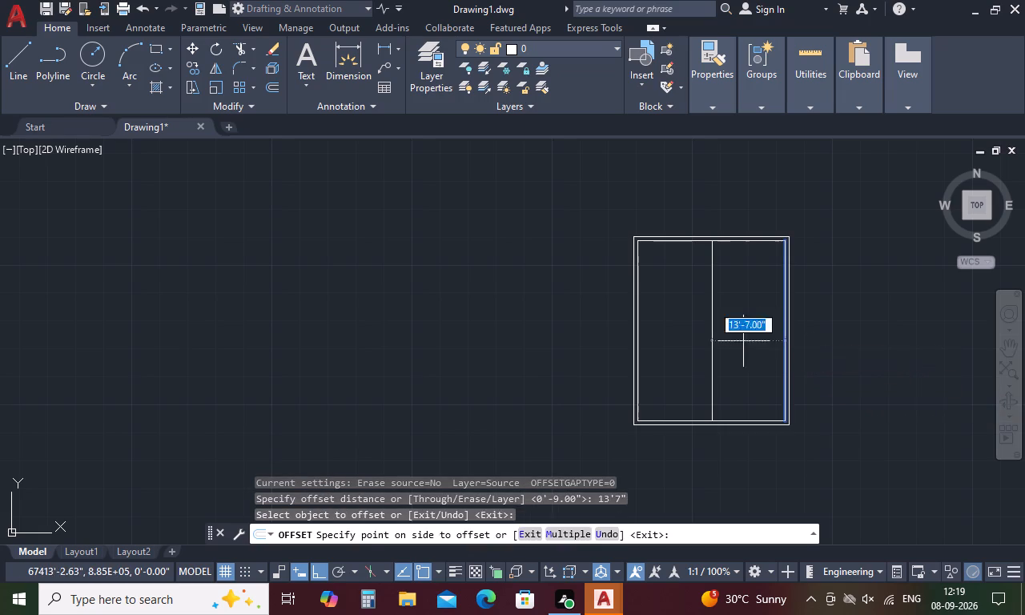
click(743, 341)
click(638, 350)
click(701, 357)
key(space)
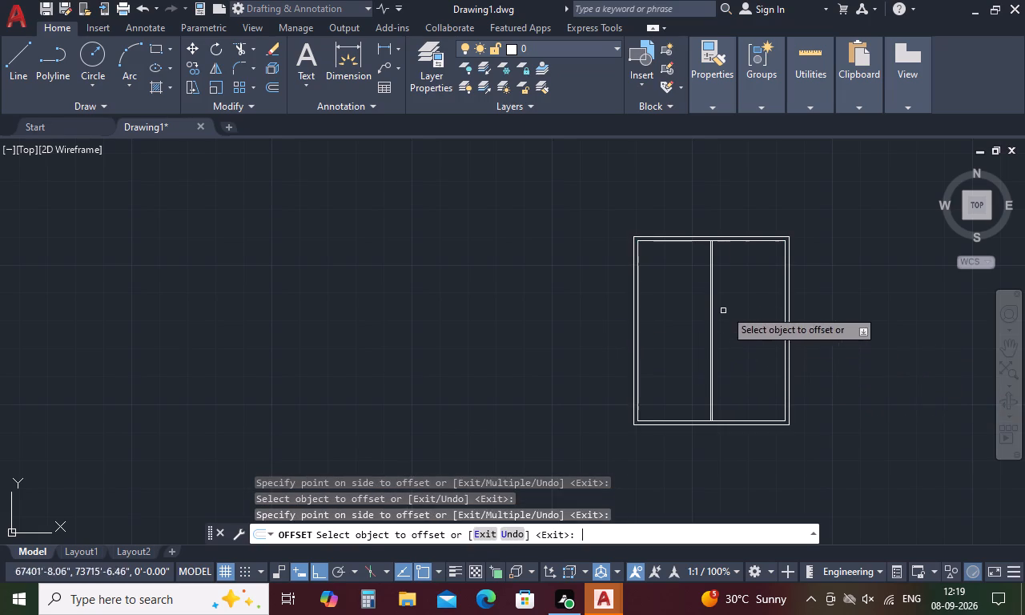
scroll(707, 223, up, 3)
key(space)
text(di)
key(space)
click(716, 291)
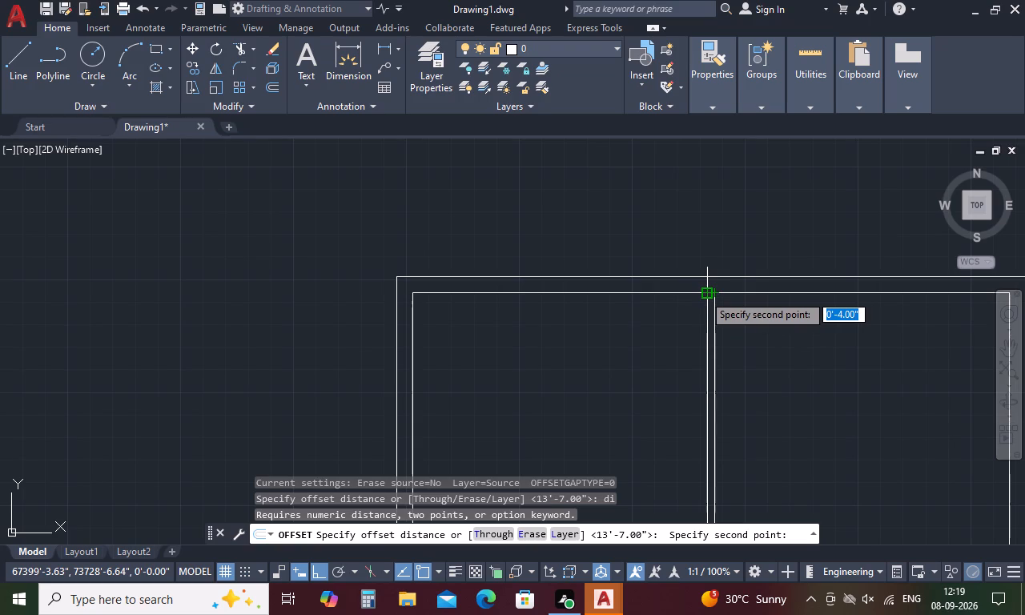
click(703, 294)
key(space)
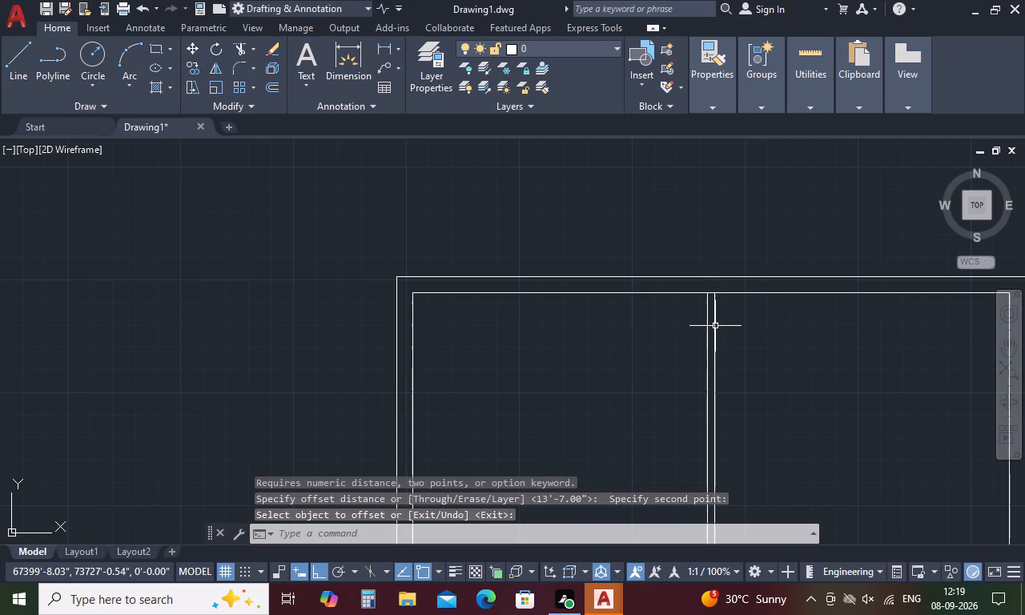
Measure the gap between the two middle vertical lines at the upper inner wall line.
text(di)
key(space)
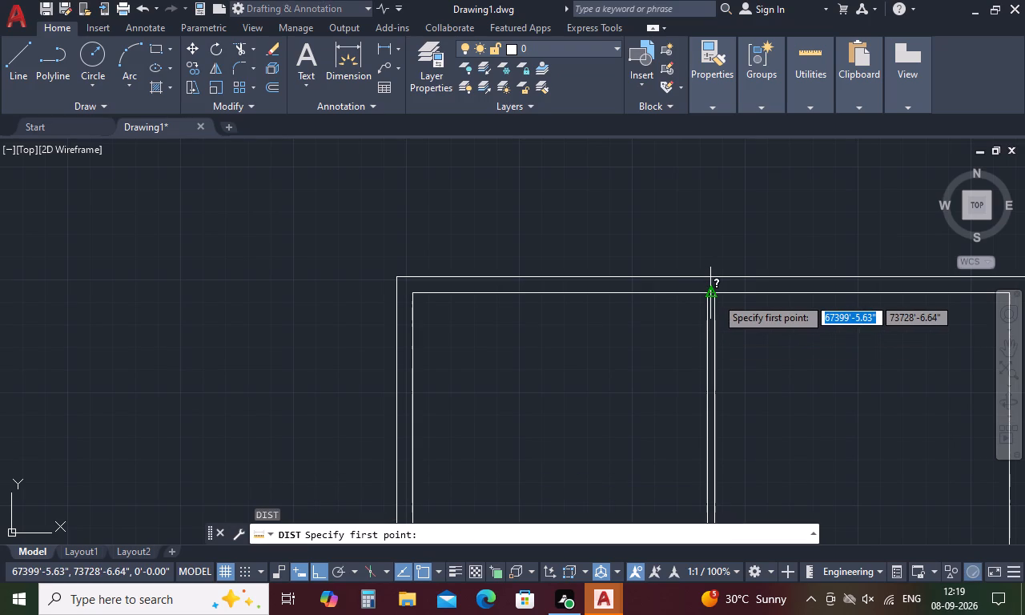
scroll(716, 297, up, 4)
click(681, 267)
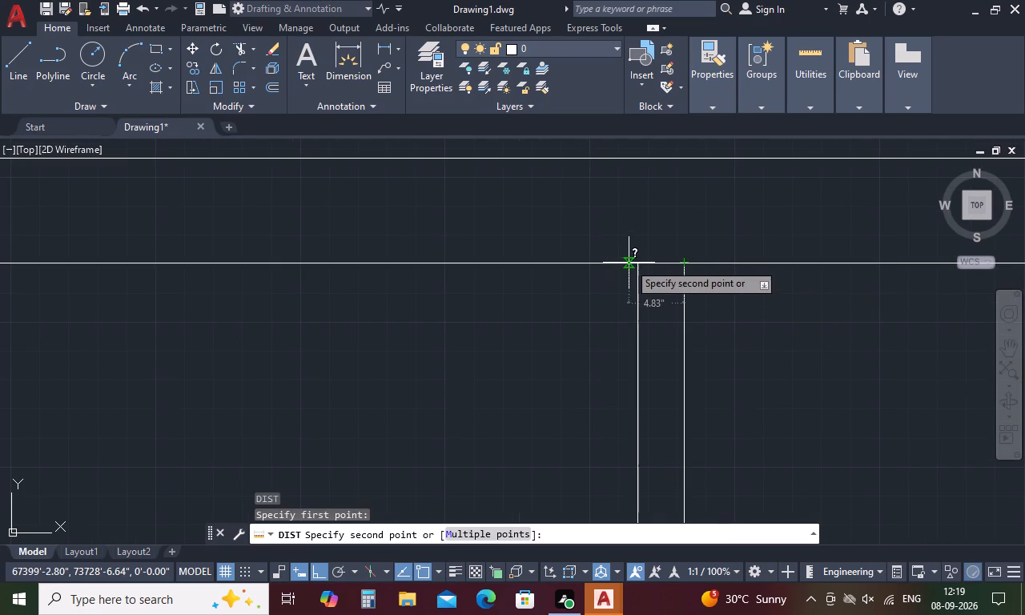
click(631, 262)
scroll(733, 246, down, 8)
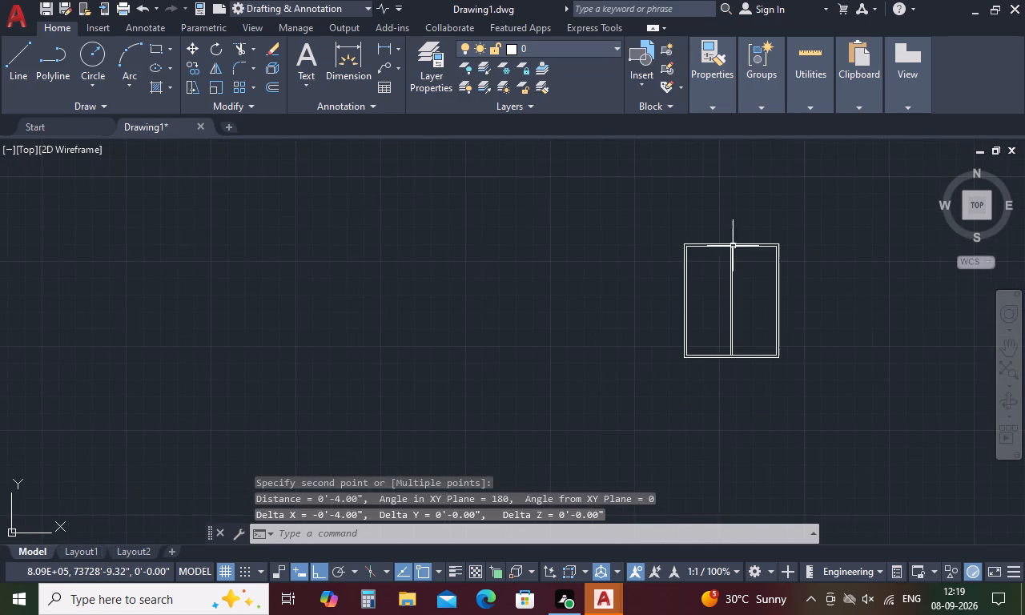
scroll(750, 321, up, 2)
scroll(750, 321, down, 2)
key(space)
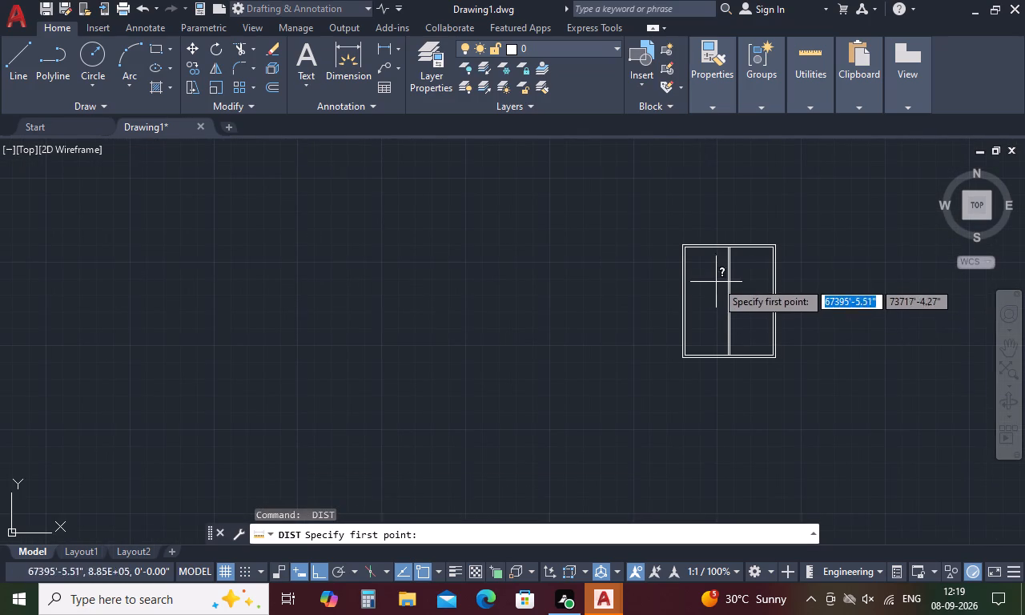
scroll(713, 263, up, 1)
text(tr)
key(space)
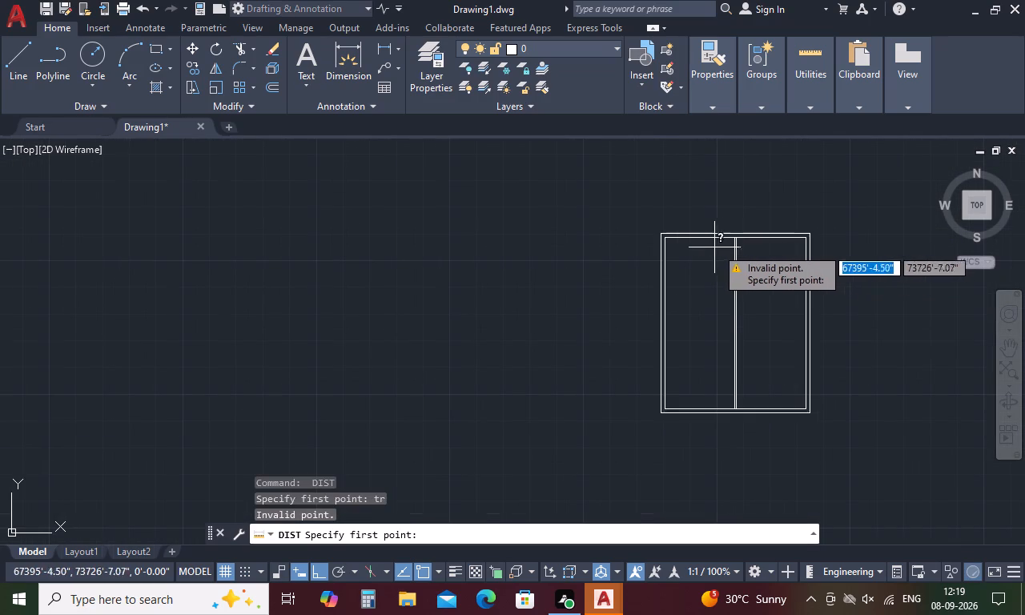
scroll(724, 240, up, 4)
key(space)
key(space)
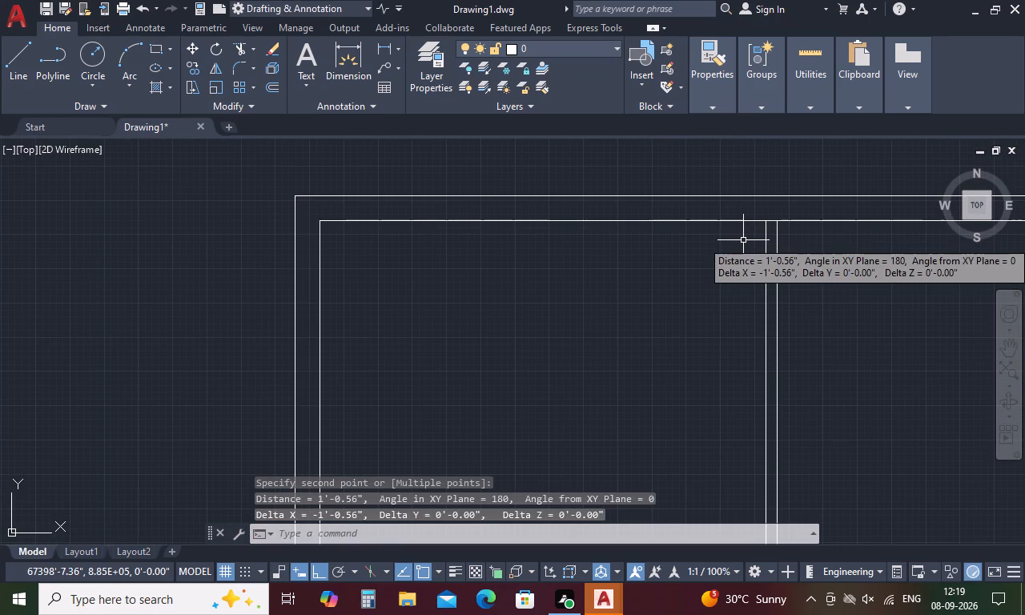
Trim the upper and lower inner wall lines between the two middle vertical partition lines.
text(tr)
key(space)
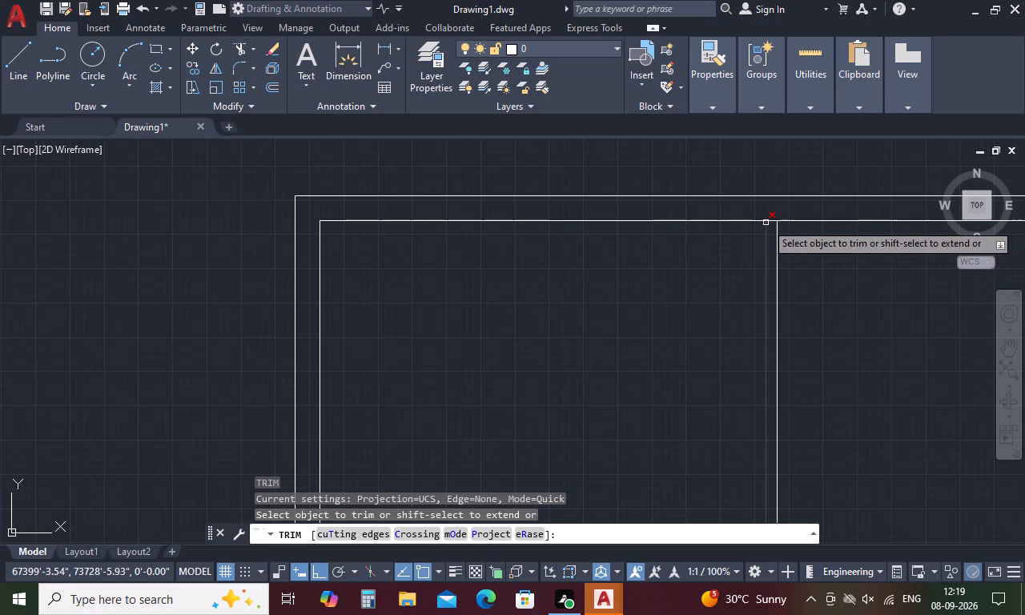
click(770, 222)
scroll(770, 221, down, 4)
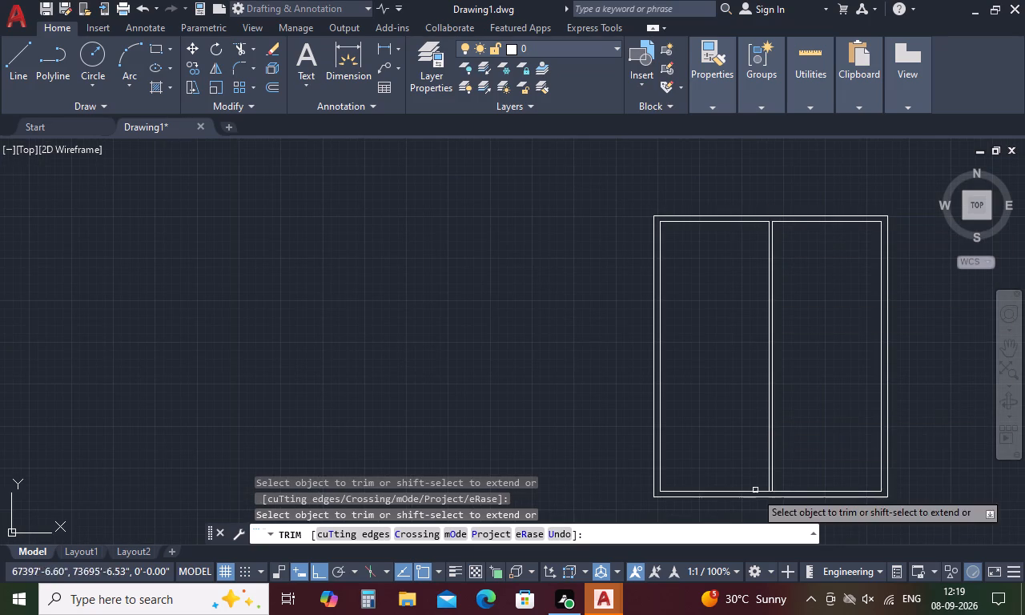
scroll(762, 504, up, 4)
click(782, 455)
scroll(782, 455, down, 3)
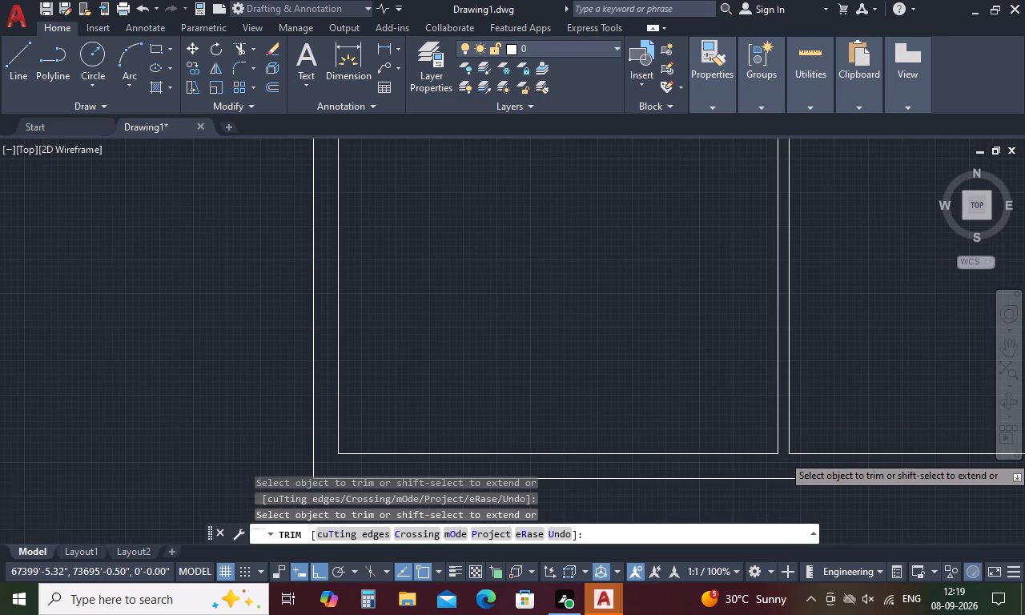
scroll(782, 455, down, 1)
key(space)
Offset the upper inner wall line 11' downward on both sides of the middle partition.
text(o)
key(space)
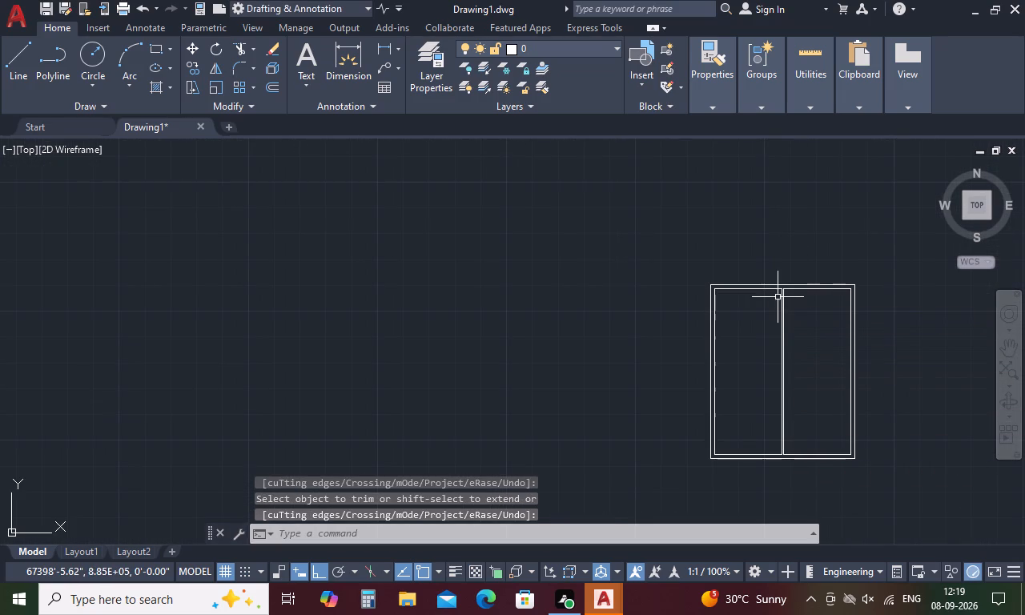
text(11')
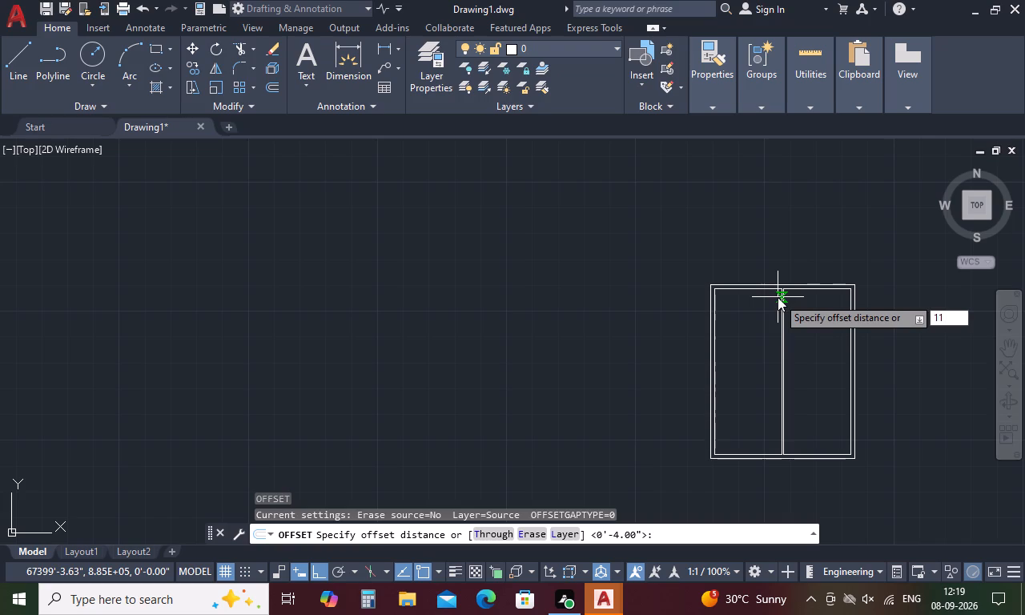
key(space)
click(757, 290)
click(763, 328)
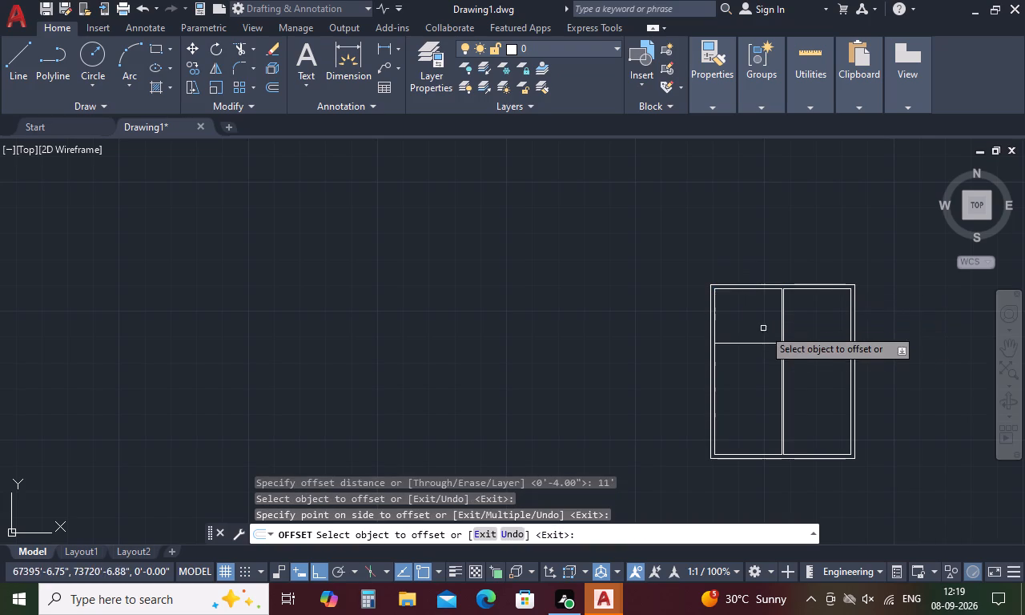
click(823, 290)
click(818, 343)
key(space)
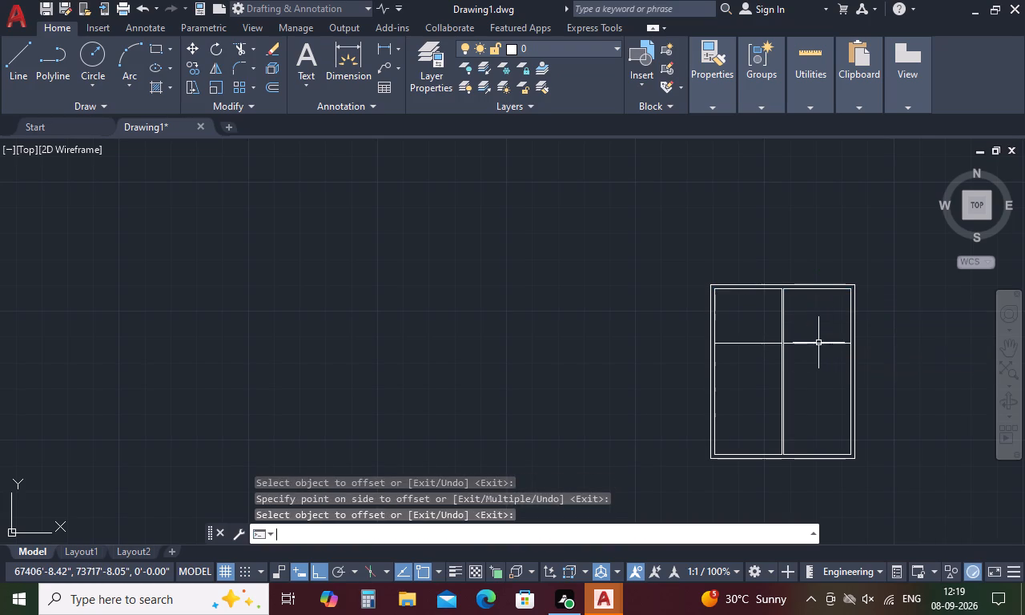
Offset both new horizontal lines 4" downward to give the cross partitions their thickness.
key(space)
text(4)
key(space)
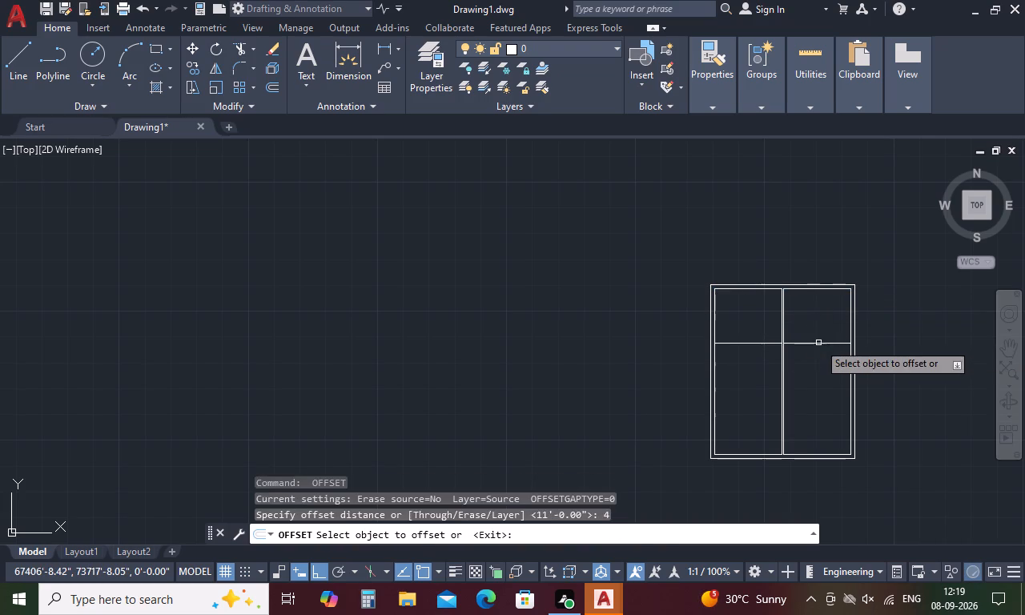
click(764, 343)
click(756, 372)
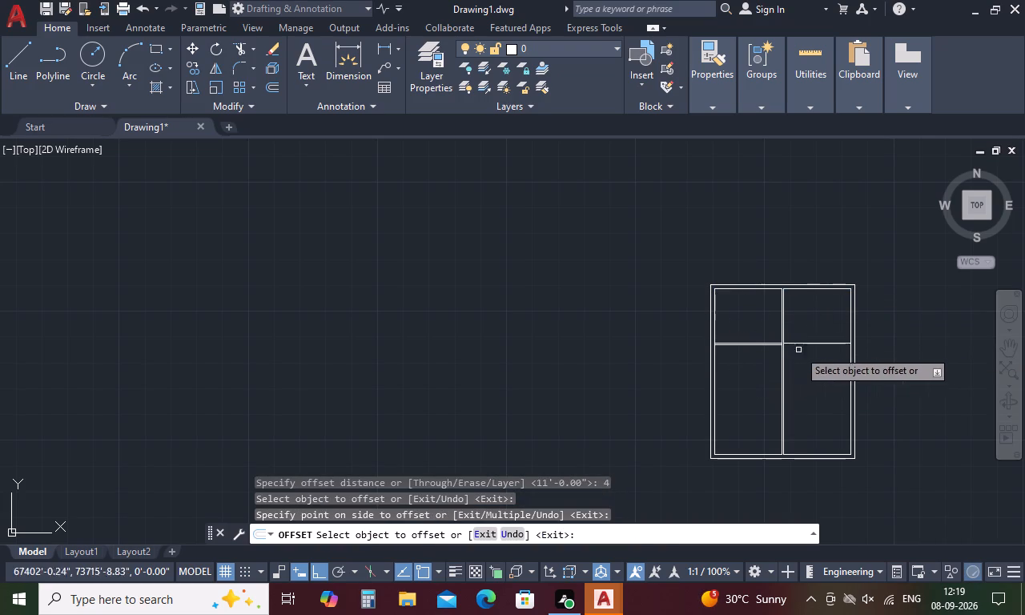
click(818, 343)
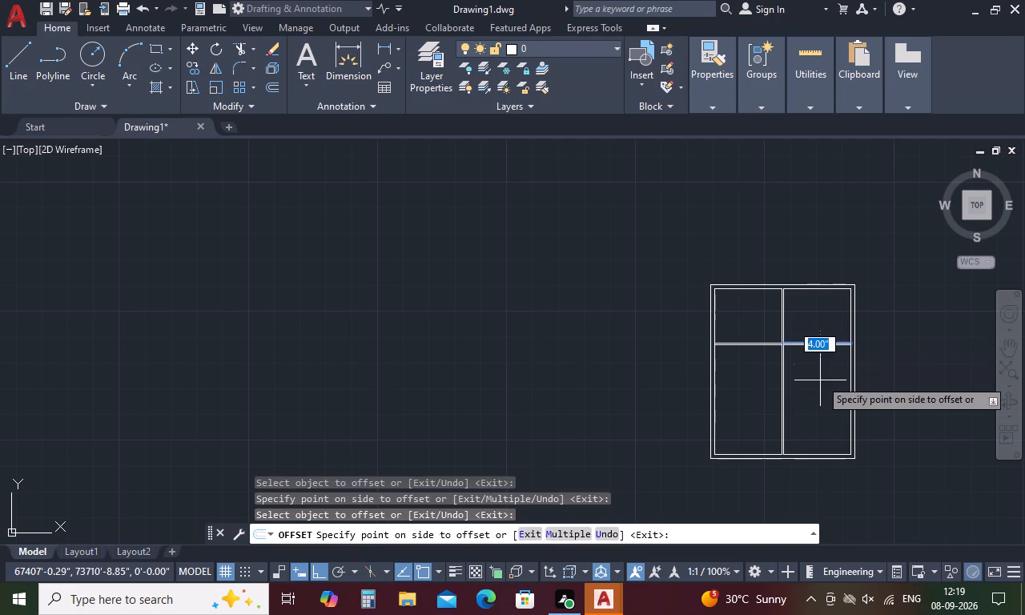
click(820, 383)
key(Escape)
Trim the left inner wall, middle partition and right inner wall lines where they cross the gap between the cross partition lines.
text(tr)
key(space)
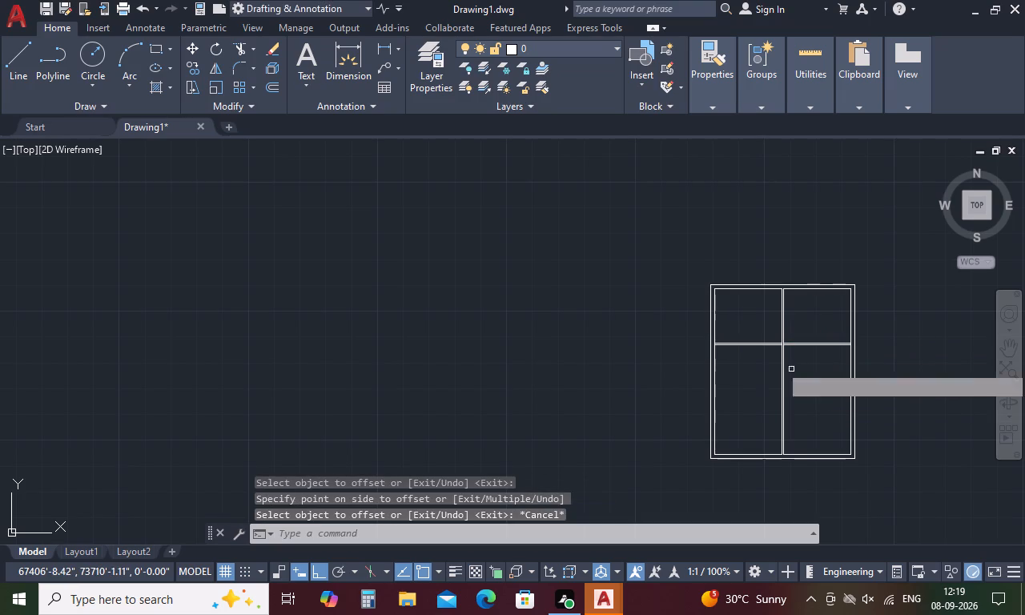
scroll(727, 342, up, 4)
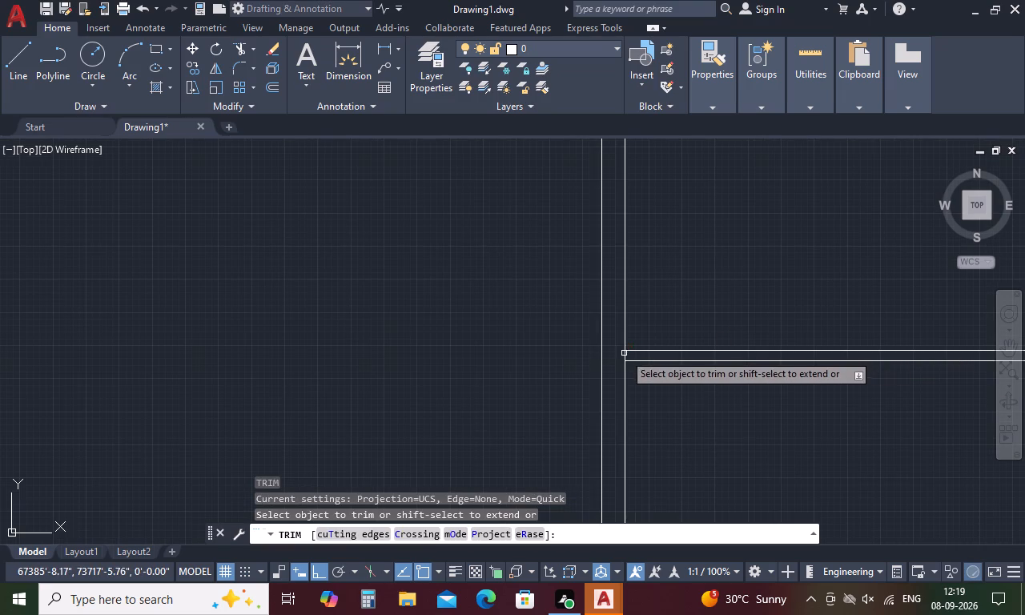
click(625, 355)
scroll(830, 376, down, 4)
scroll(874, 376, up, 4)
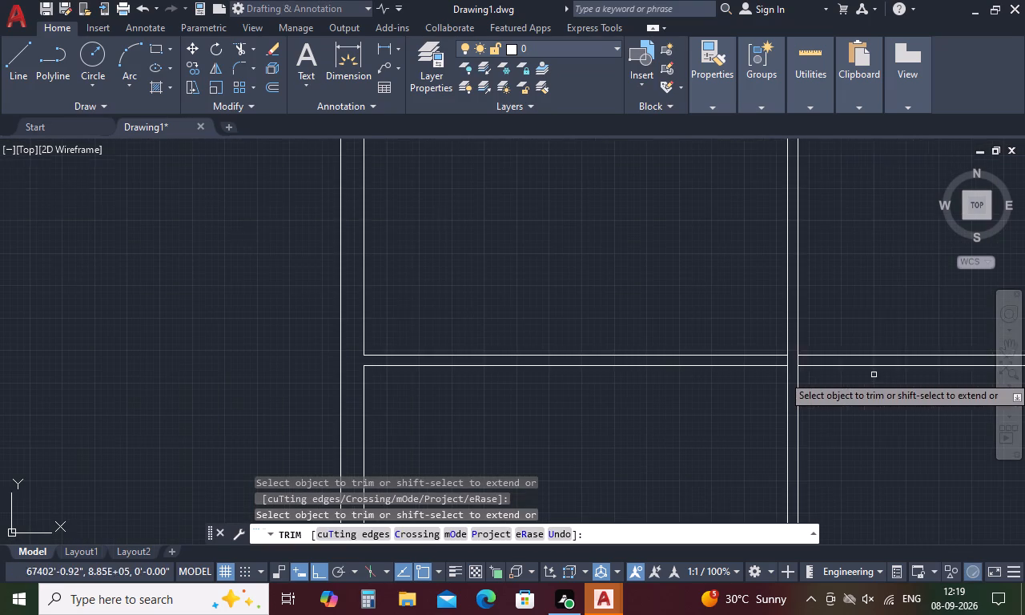
scroll(787, 364, up, 5)
drag(876, 345, 816, 353)
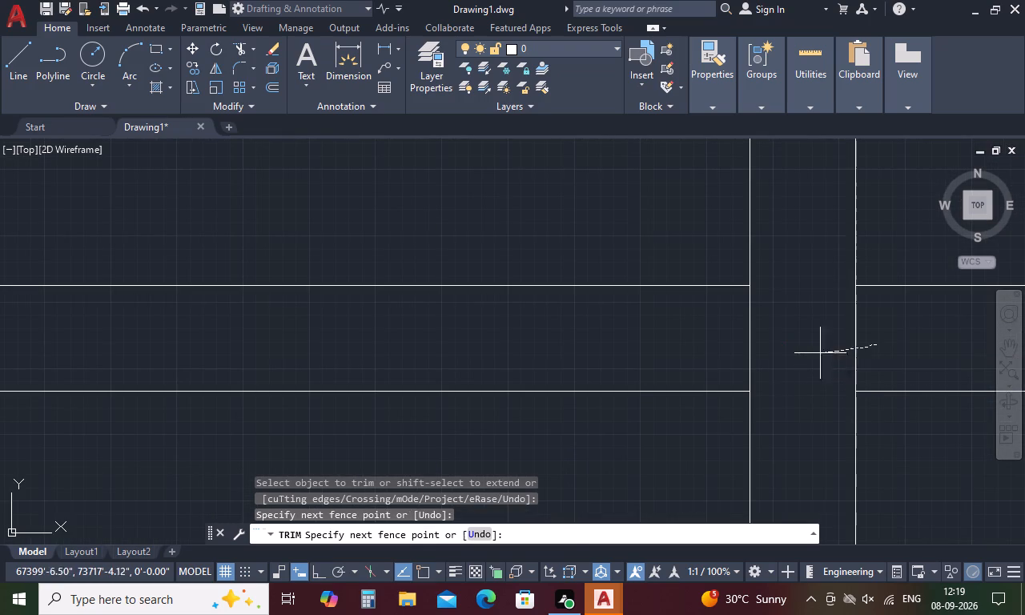
drag(816, 353, 693, 355)
scroll(686, 349, down, 5)
scroll(759, 355, down, 4)
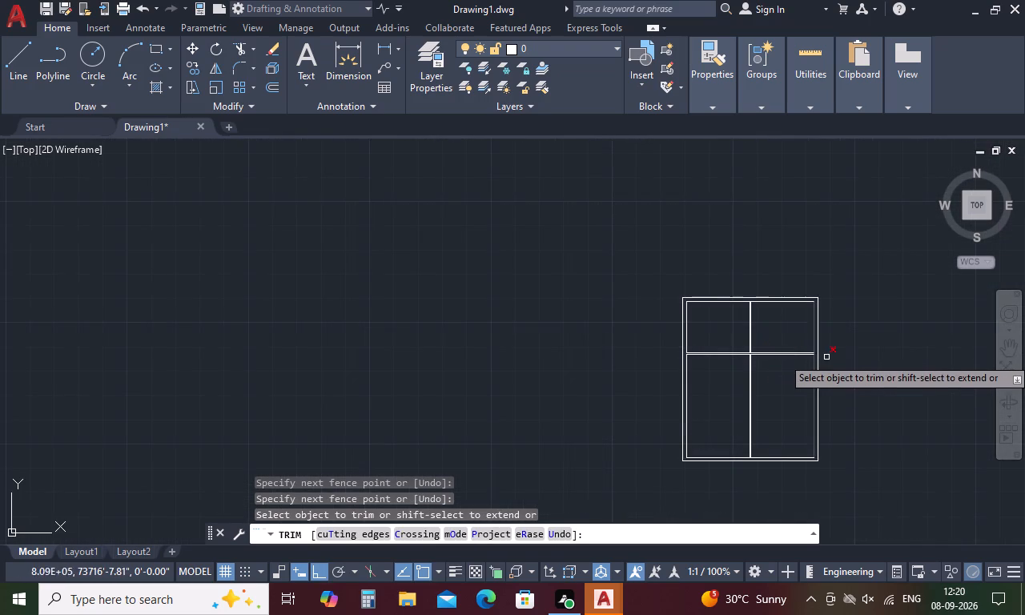
scroll(827, 356, up, 4)
scroll(708, 348, up, 4)
drag(759, 349, 730, 366)
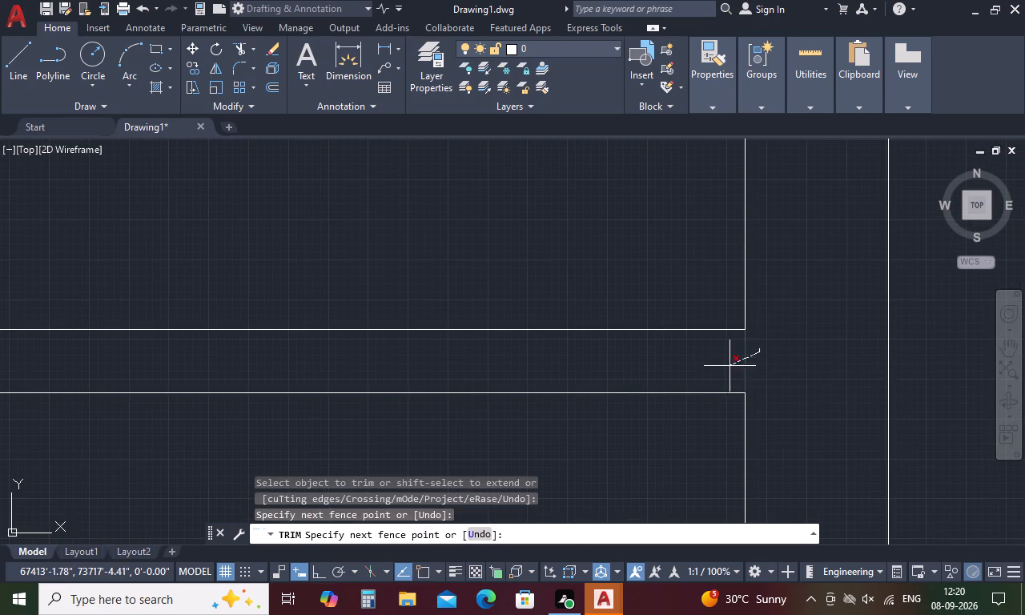
drag(730, 366, 729, 366)
scroll(724, 364, down, 9)
scroll(647, 493, up, 3)
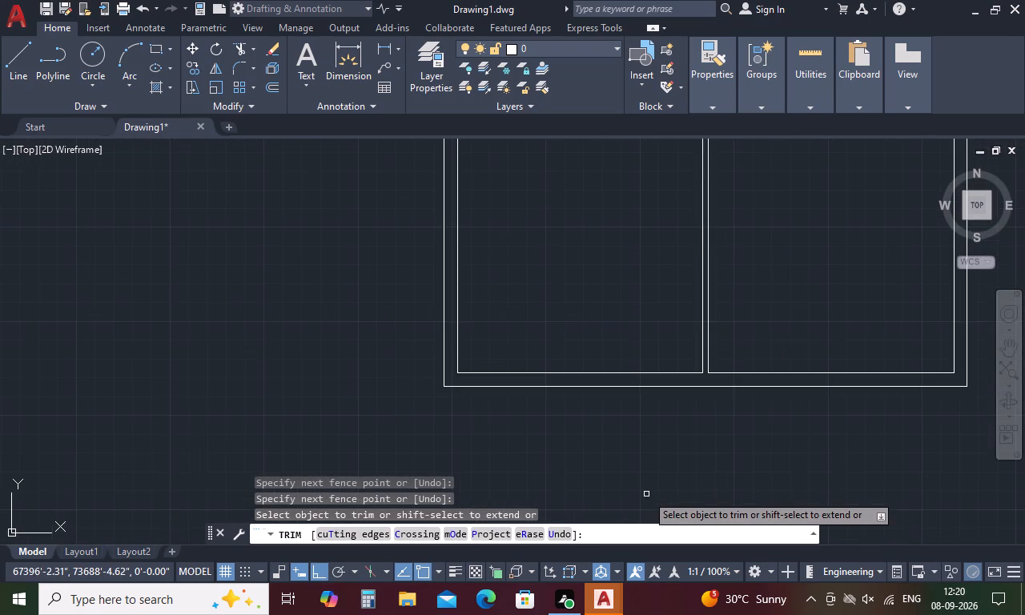
scroll(646, 494, down, 2)
key(space)
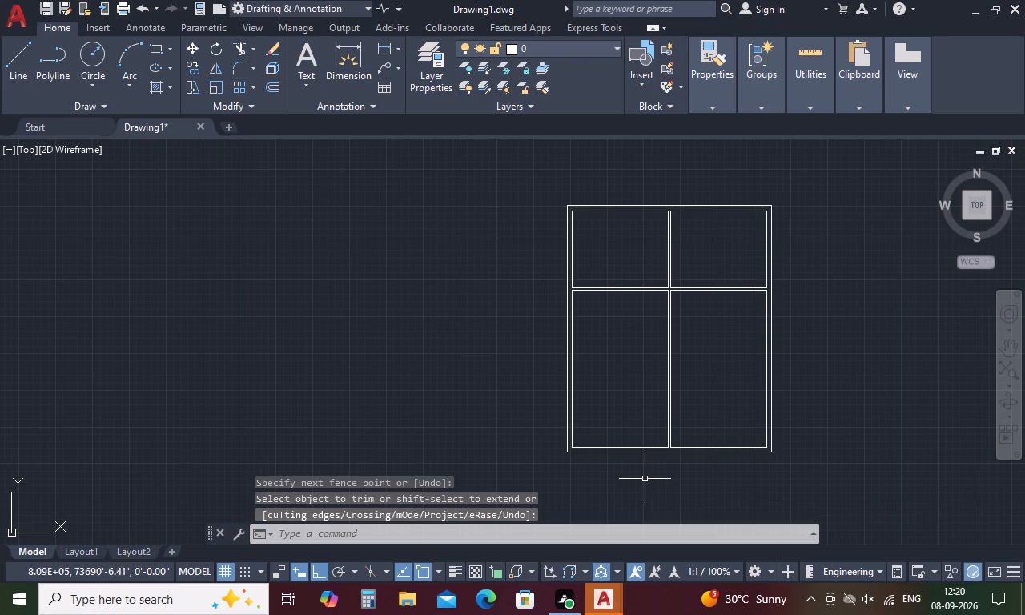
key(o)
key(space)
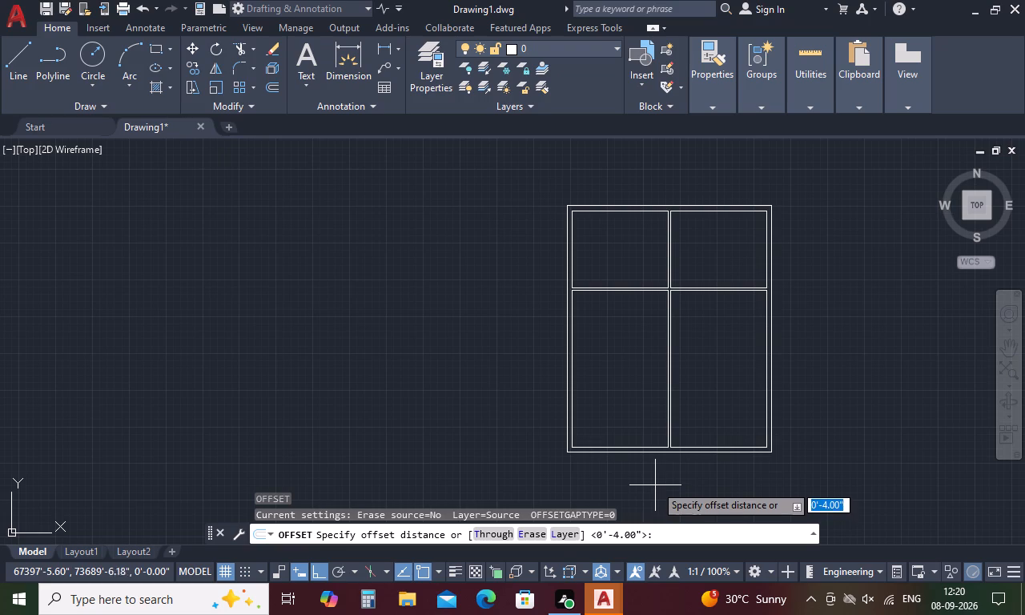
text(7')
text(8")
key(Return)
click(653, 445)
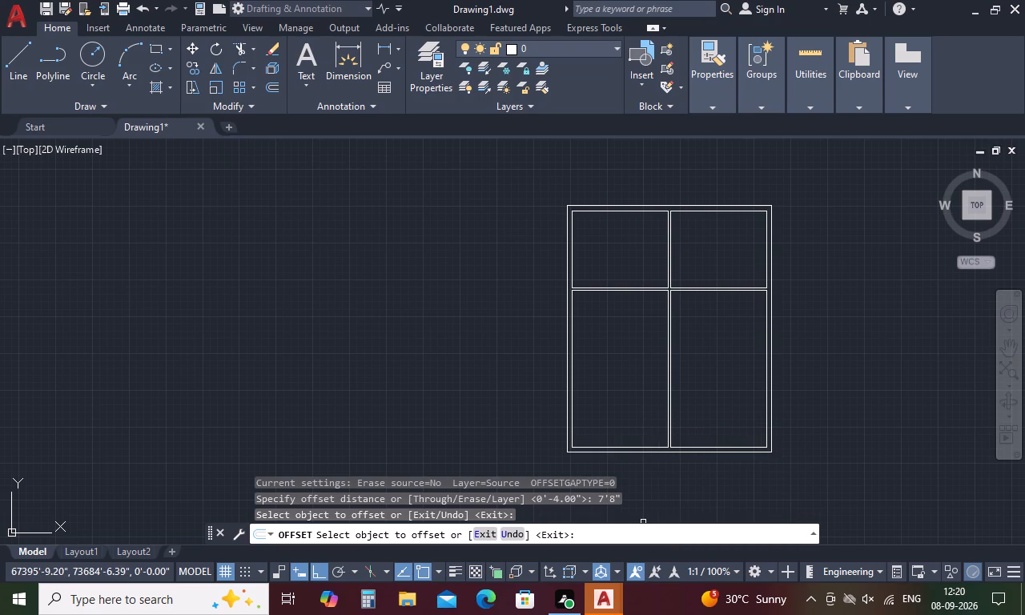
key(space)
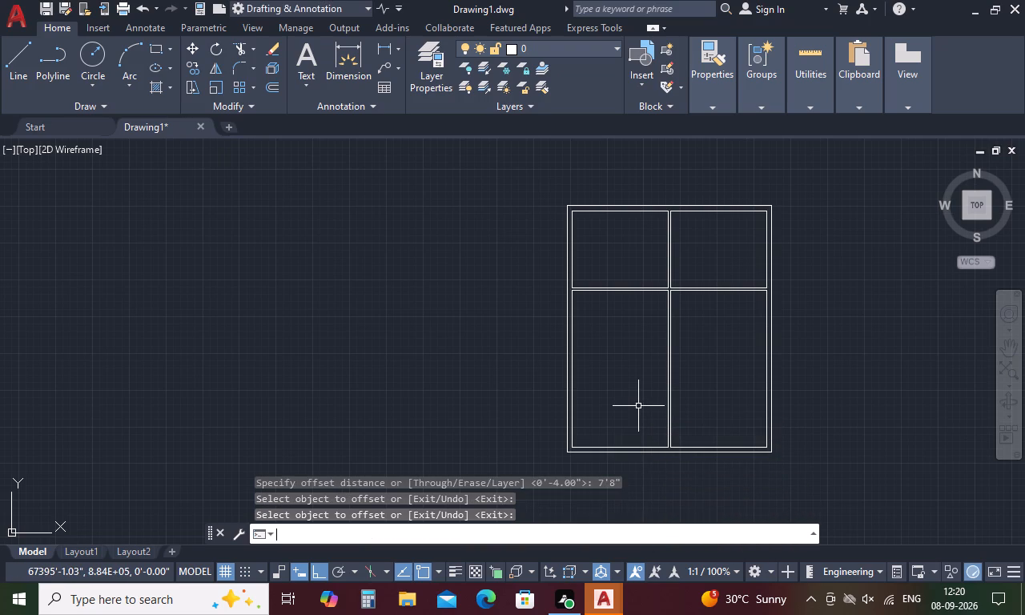
Offset the lower line of the left cross partition 10' downward.
text(o)
key(space)
text(10')
key(Return)
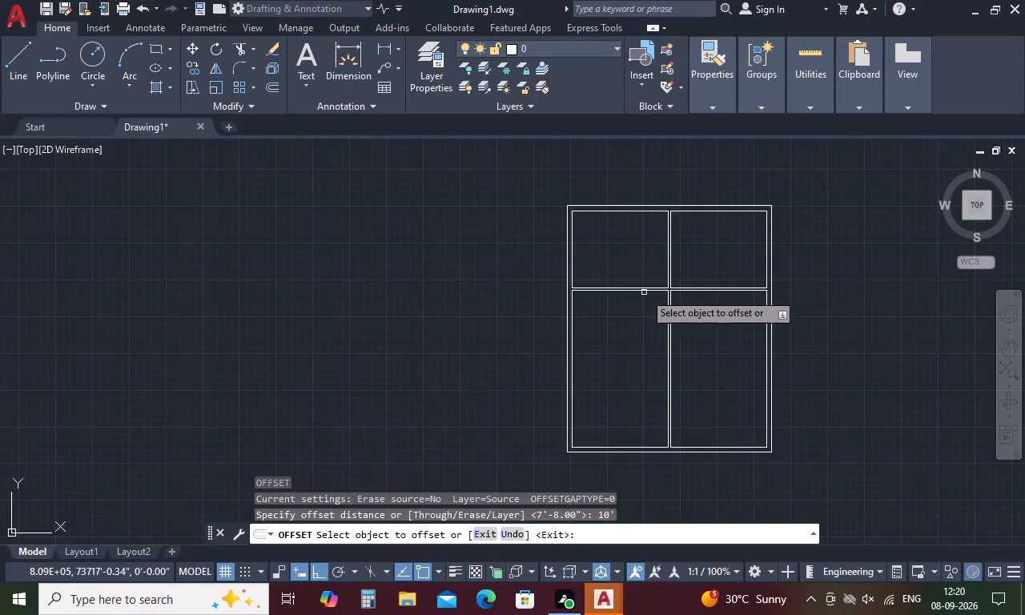
click(644, 291)
click(633, 340)
key(space)
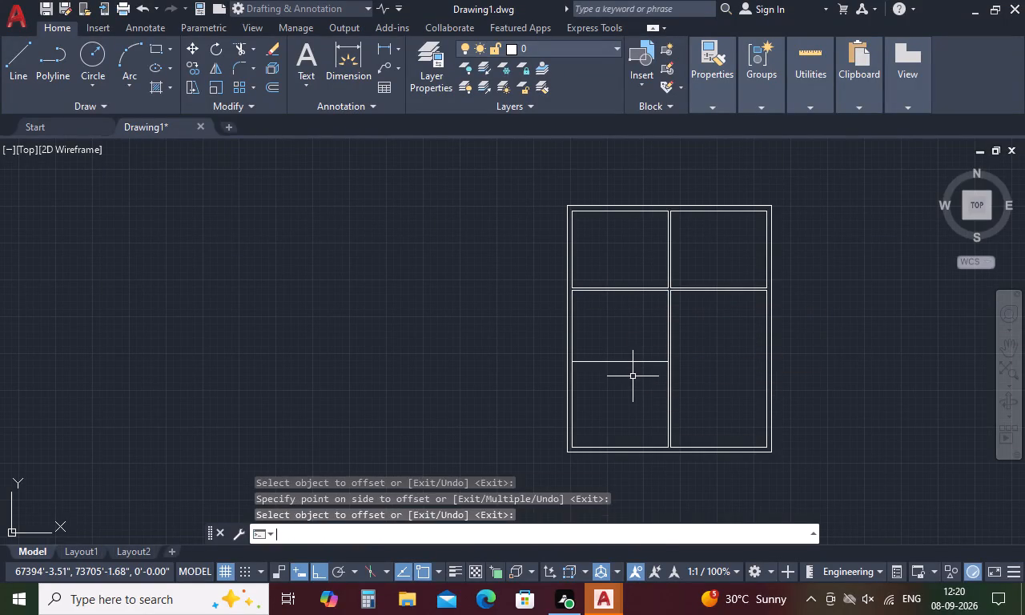
Offset the new horizontal line 4" downward to give the second left cross partition its thickness.
key(space)
text(4)
key(space)
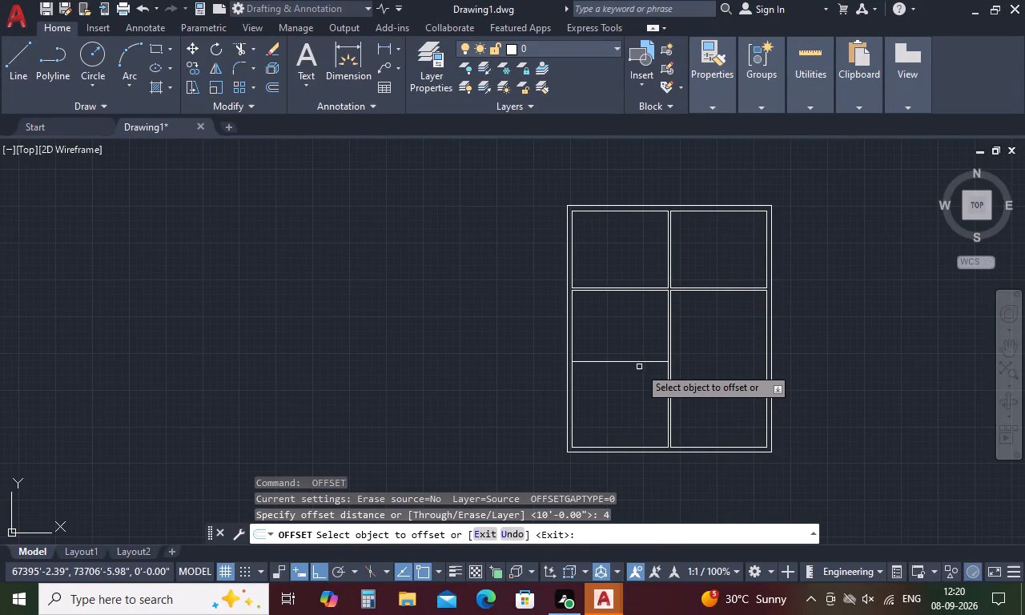
click(641, 362)
click(633, 403)
key(space)
Trim the left inner wall line and the middle partition's left line between the second cross partition's two lines.
key(t)
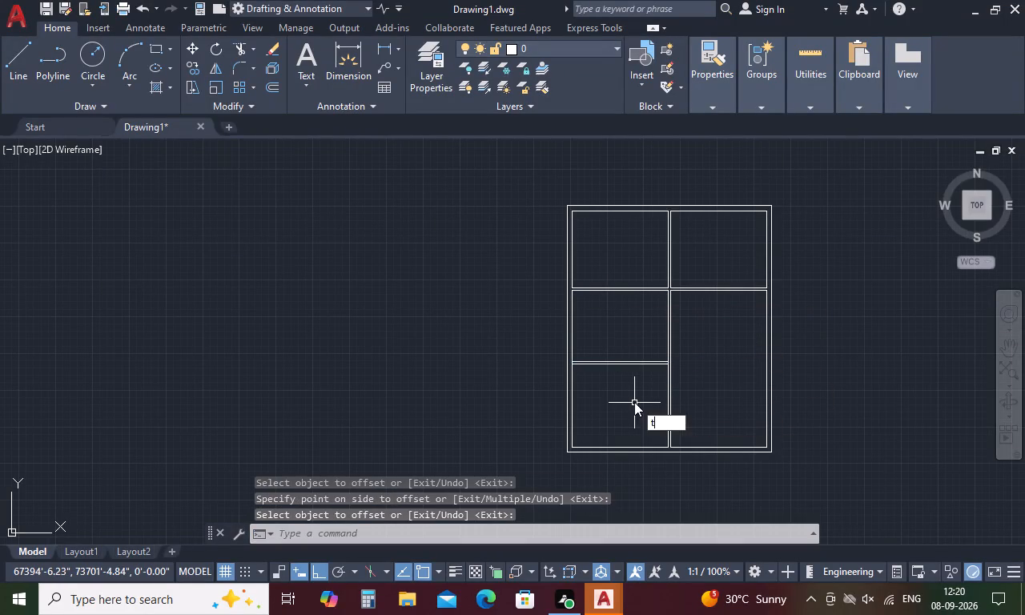
text(r)
key(space)
scroll(557, 365, up, 4)
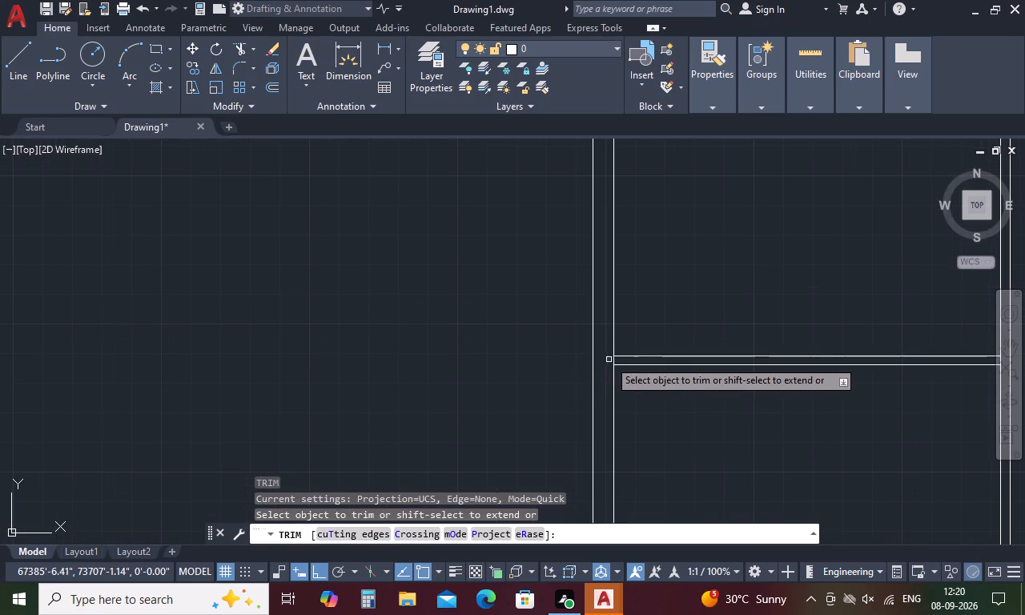
click(617, 361)
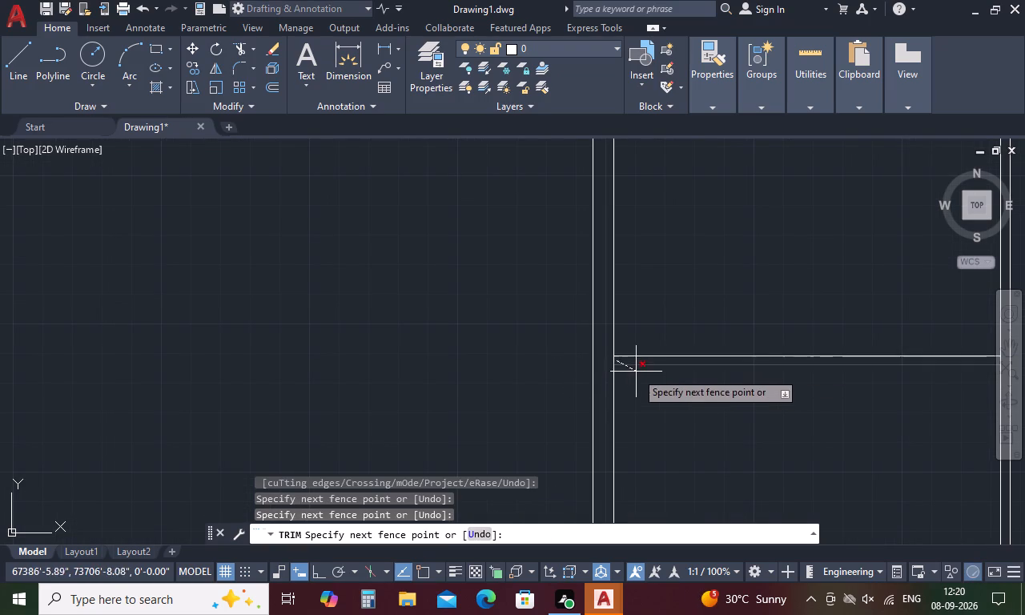
click(601, 365)
scroll(647, 387, down, 4)
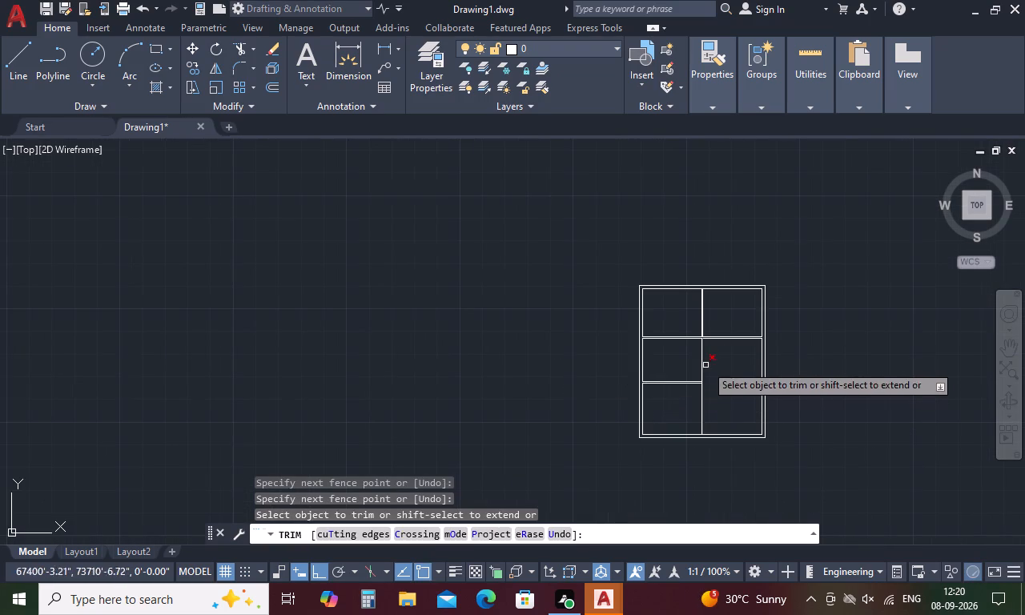
scroll(706, 380, up, 4)
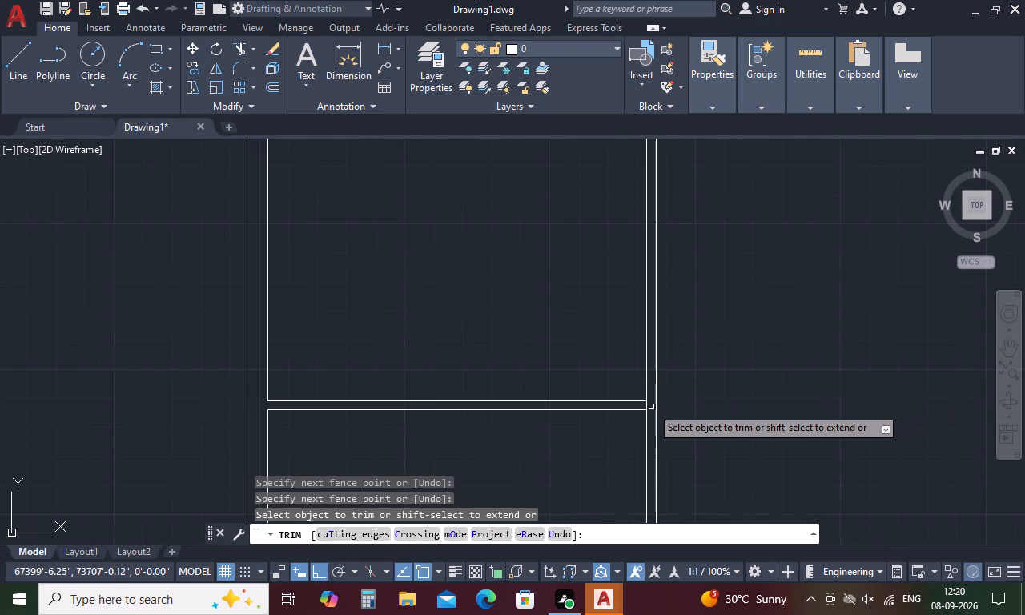
click(645, 406)
scroll(706, 492, down, 4)
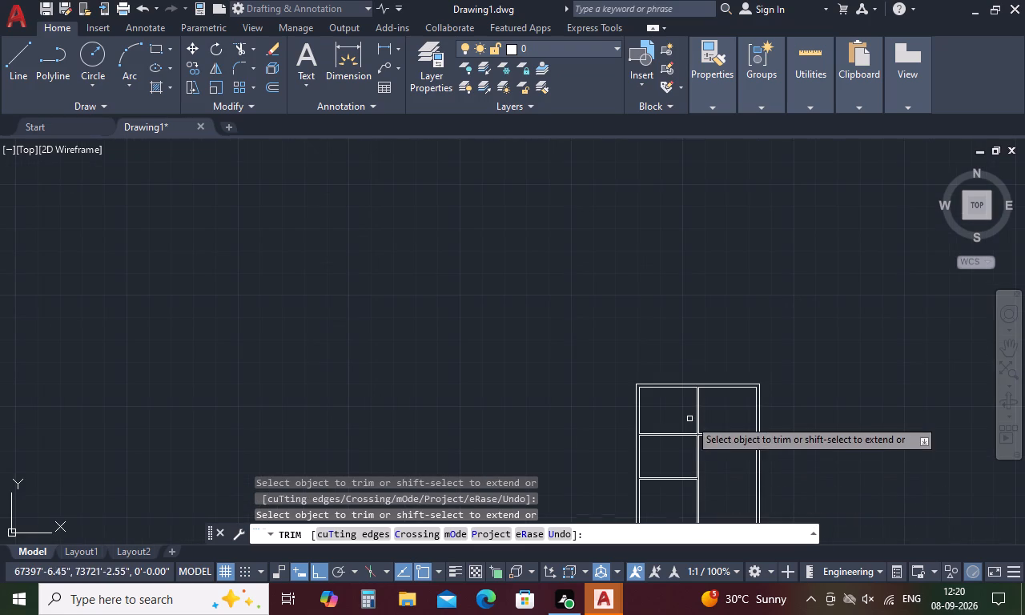
scroll(689, 436, up, 3)
scroll(720, 400, down, 4)
scroll(703, 441, up, 3)
key(space)
Offset the left inner wall line of the middle-left room 6' to the right.
text(o)
key(space)
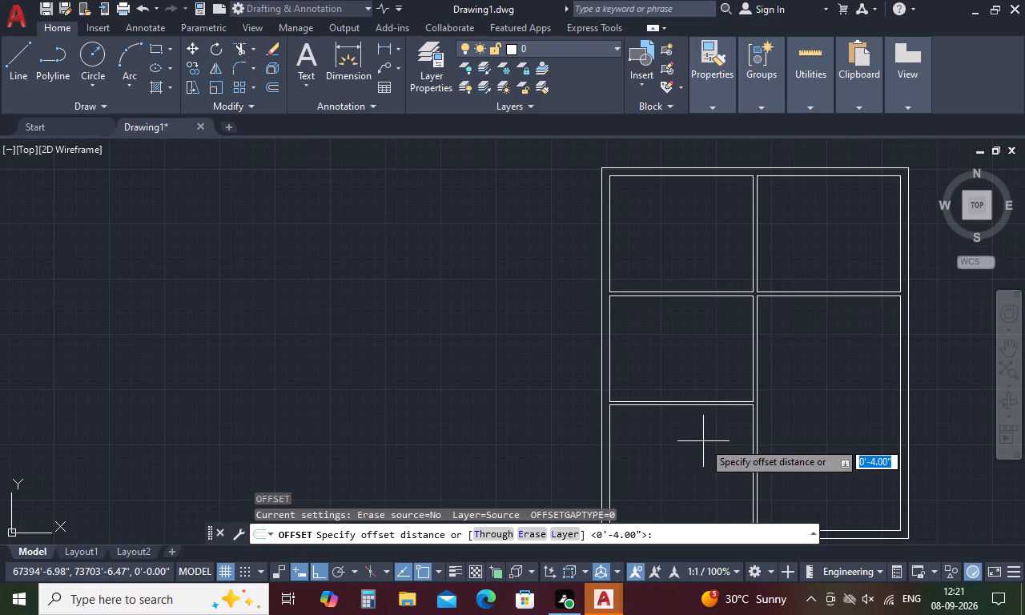
text(6')
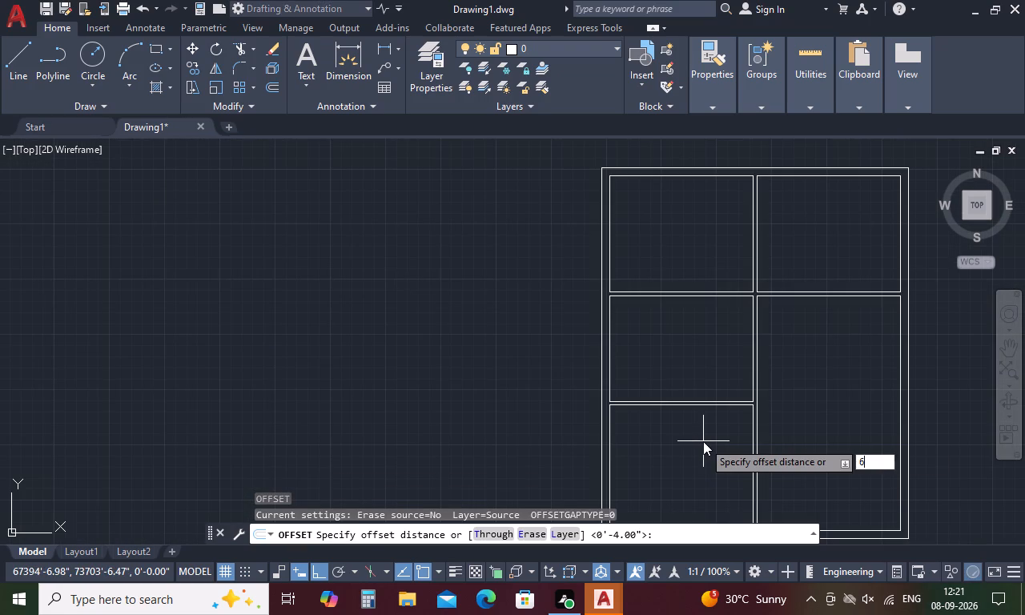
key(space)
click(610, 369)
click(689, 380)
key(space)
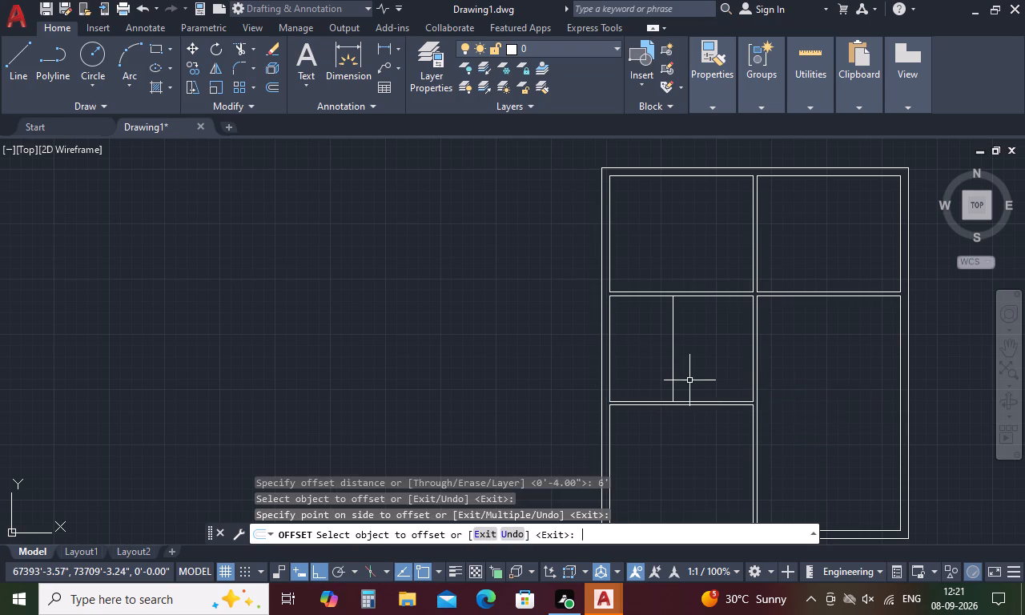
Offset the new vertical line 4" to the right to give the short partition its thickness.
key(space)
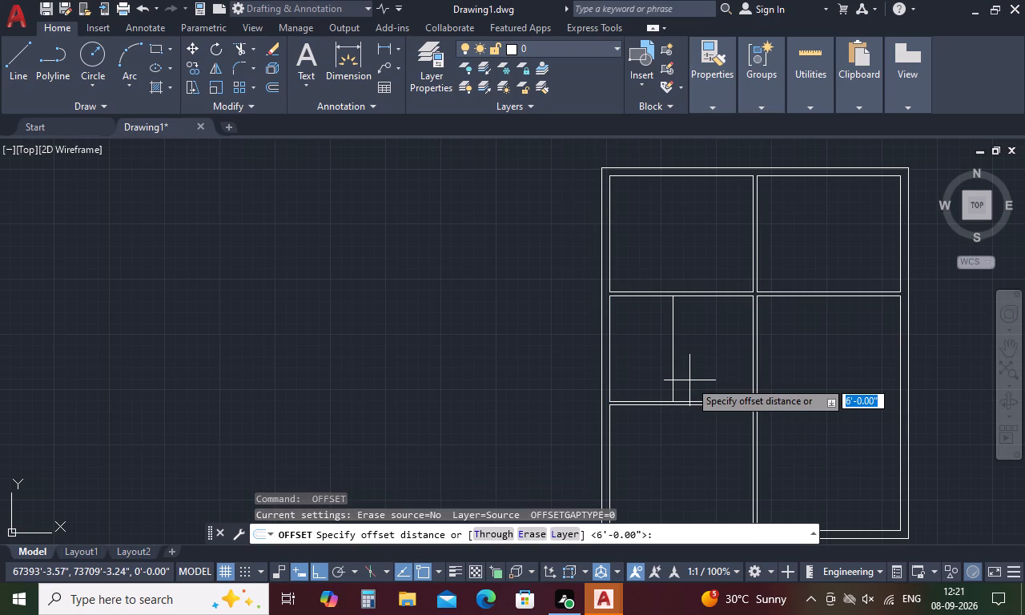
text(4)
key(space)
click(671, 372)
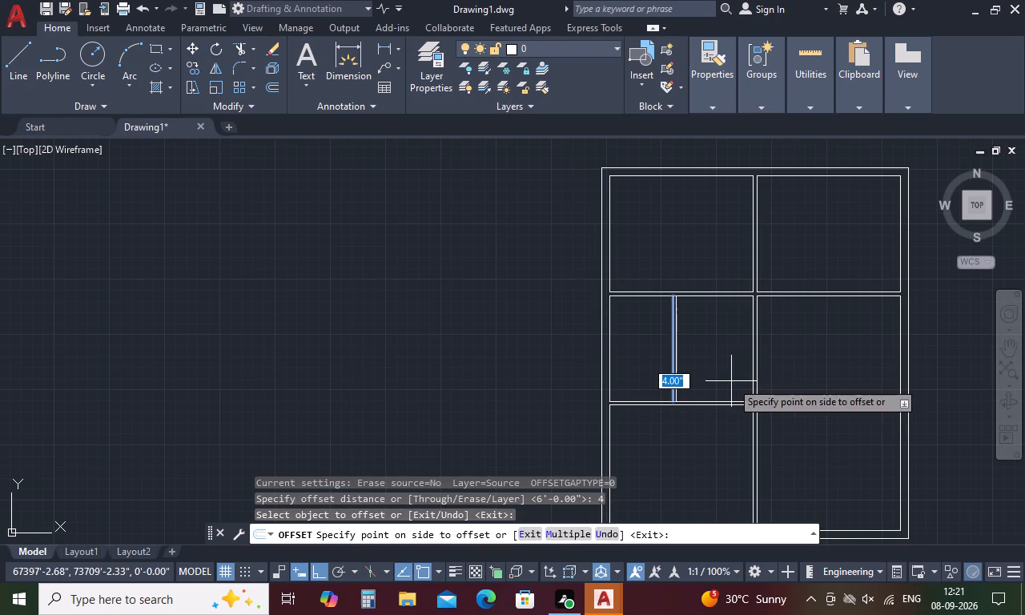
click(731, 381)
key(space)
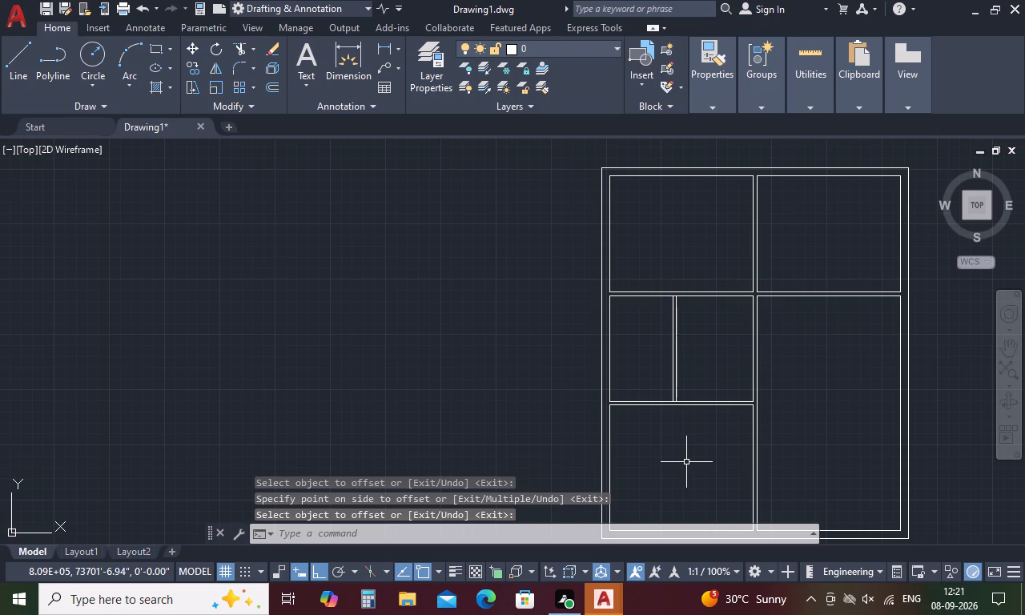
key(Escape)
Extend the short partition's right line down to the lower line of the second left cross partition.
key(e)
text(x)
key(space)
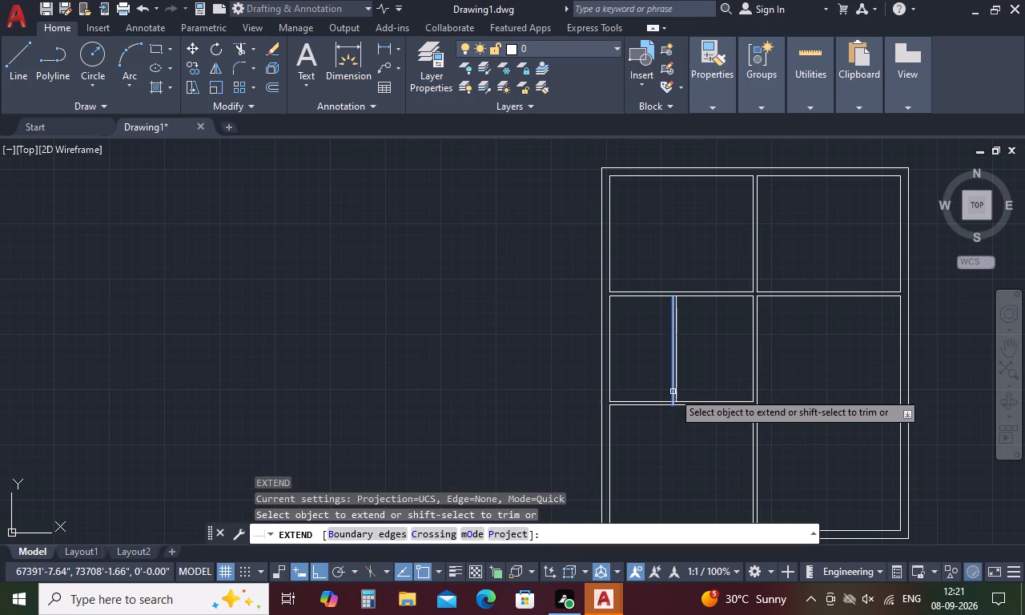
click(677, 389)
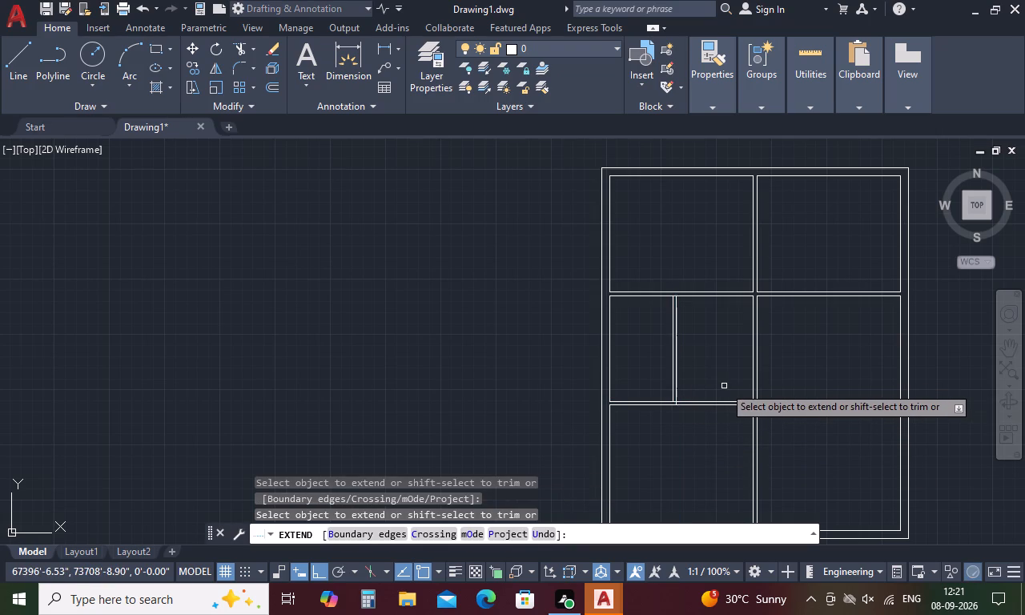
key(space)
Trim away the middle partition below the upper cross partition and the second cross partition's excess right of the short partition, cleaning the corner.
text(tr)
key(space)
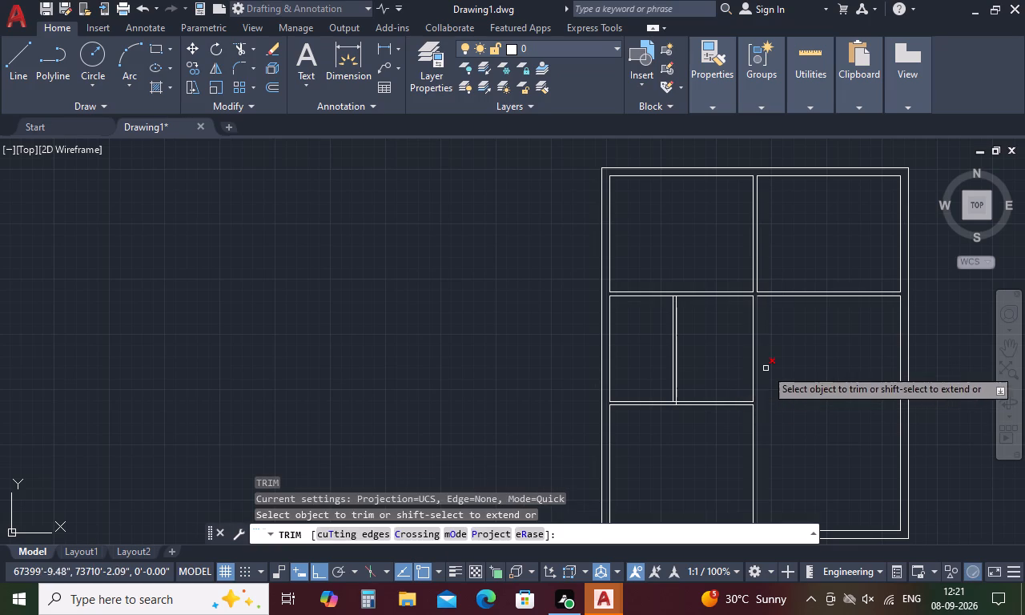
drag(776, 364, 748, 368)
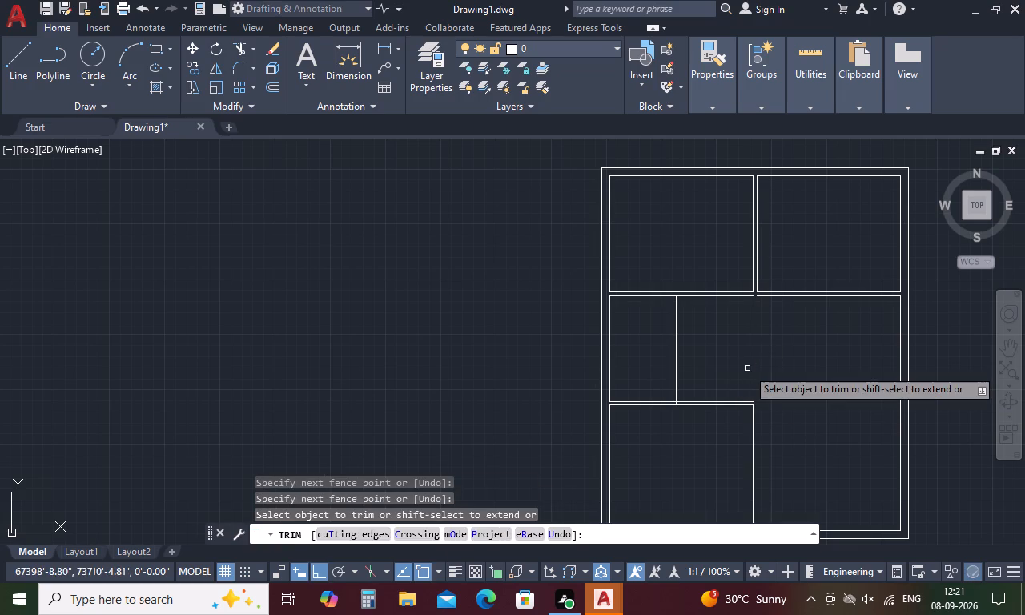
drag(743, 374, 782, 427)
scroll(787, 390, down, 4)
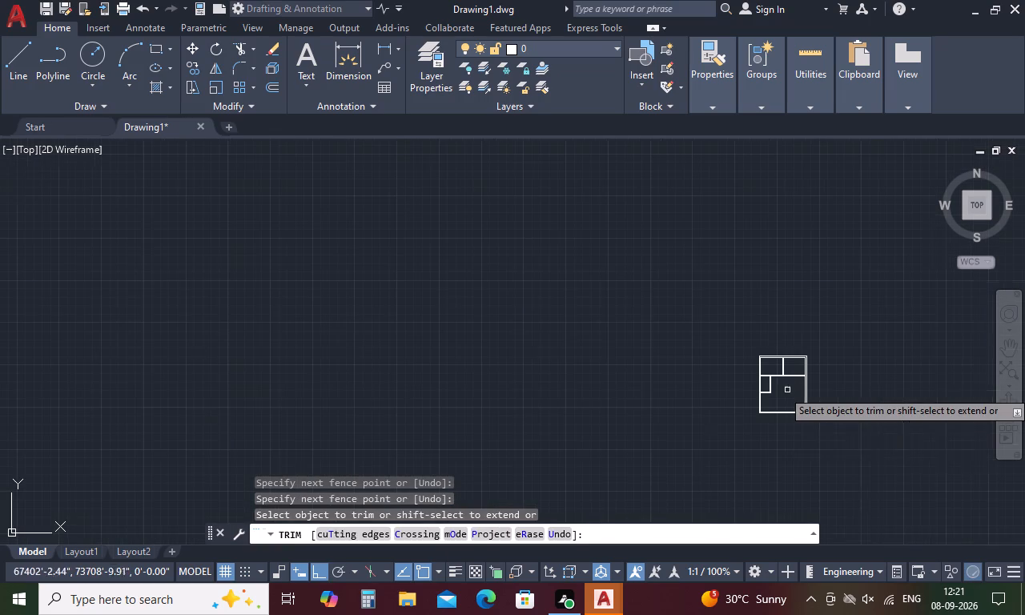
scroll(798, 422, up, 3)
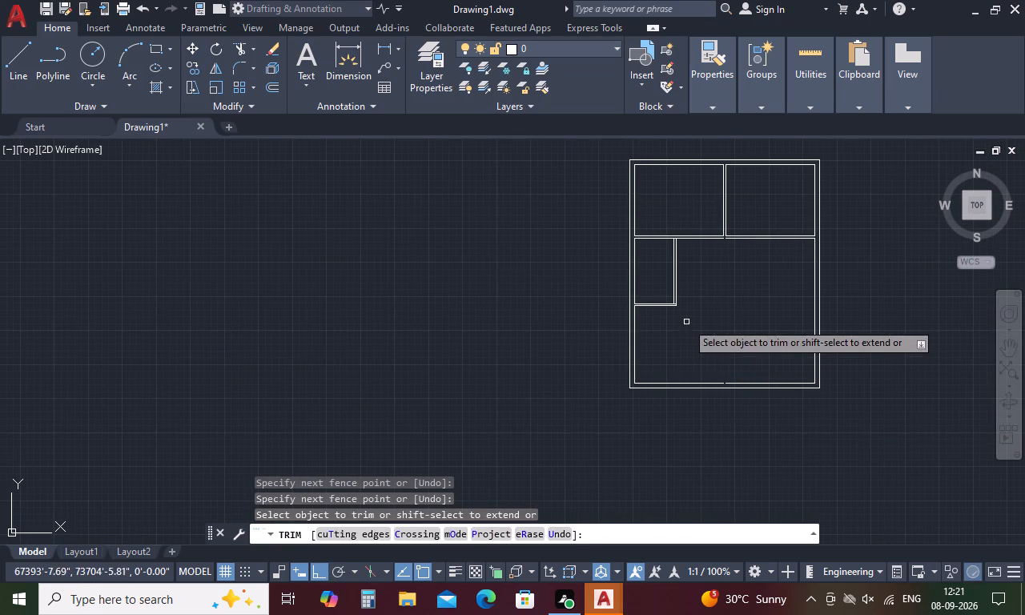
scroll(674, 289, up, 5)
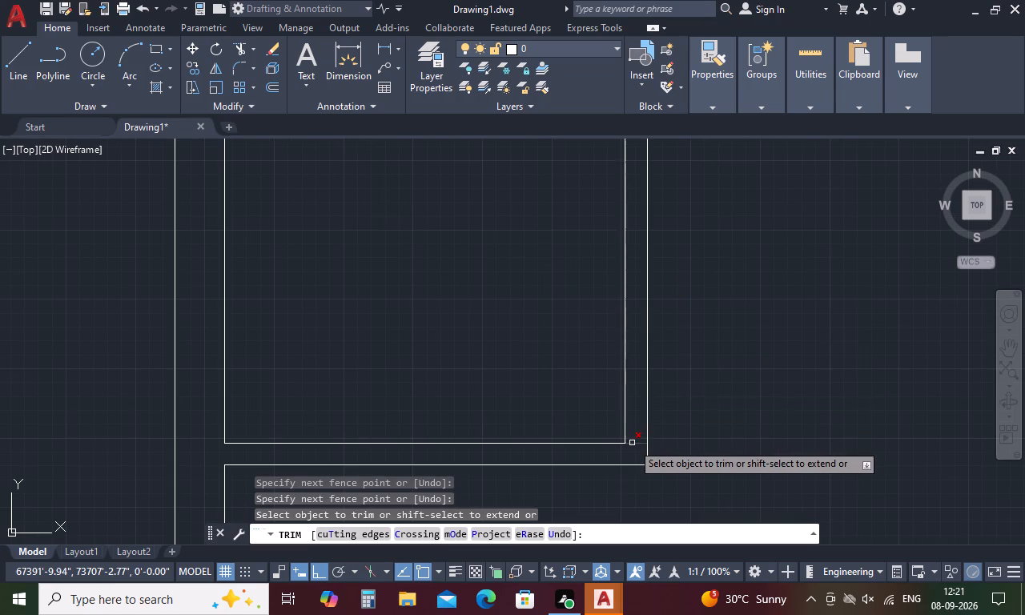
click(632, 443)
scroll(670, 356, down, 4)
key(space)
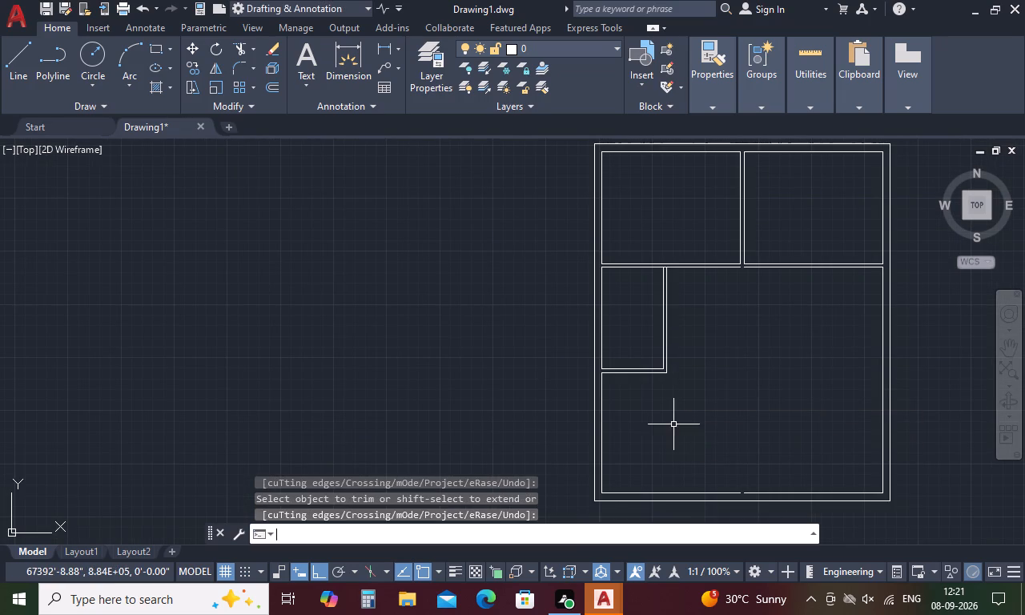
Offset the lower line of the second left cross partition 4' downward.
key(o)
key(space)
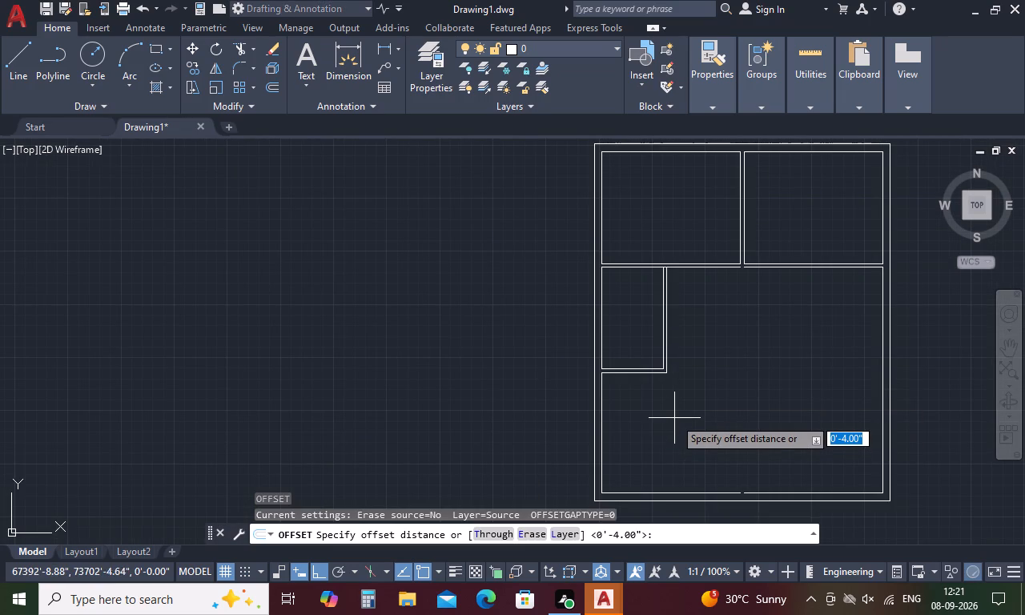
text(4')
key(space)
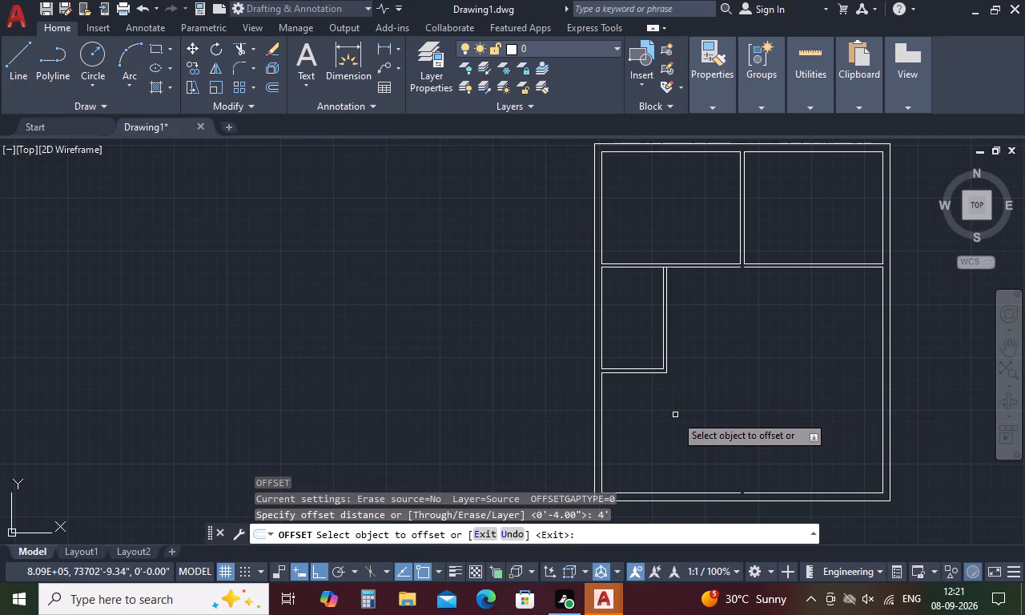
click(639, 373)
click(627, 418)
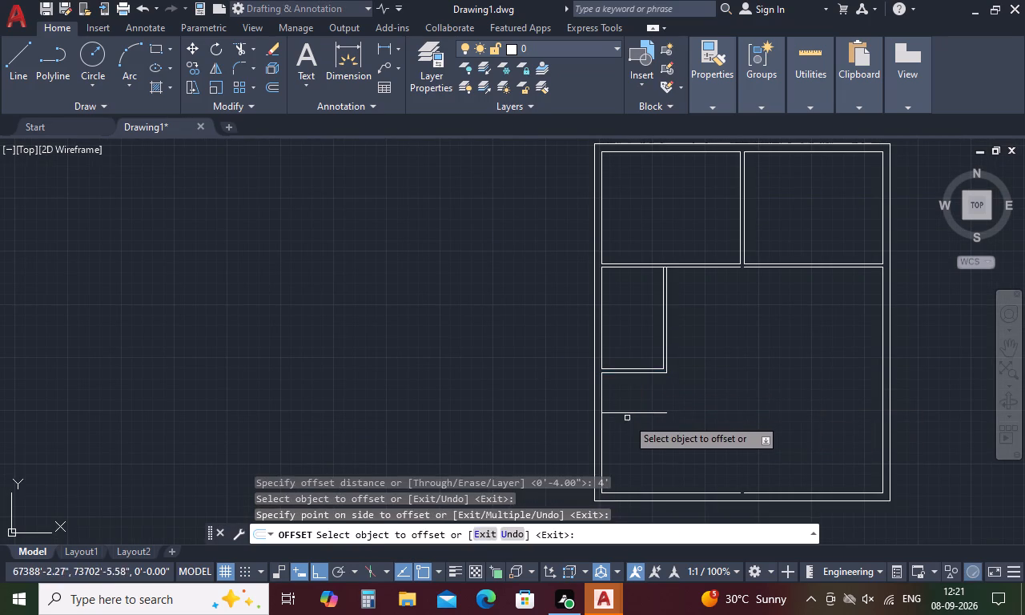
Offset the new horizontal line 4" downward to give the third left cross partition its thickness.
key(space)
key(space)
text(4)
key(space)
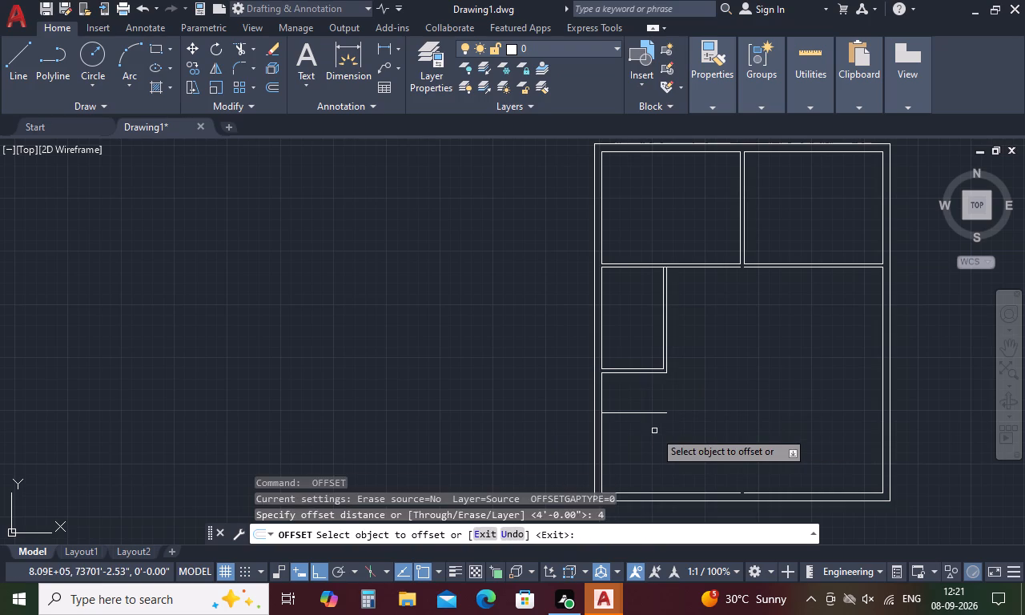
click(661, 412)
click(661, 448)
key(space)
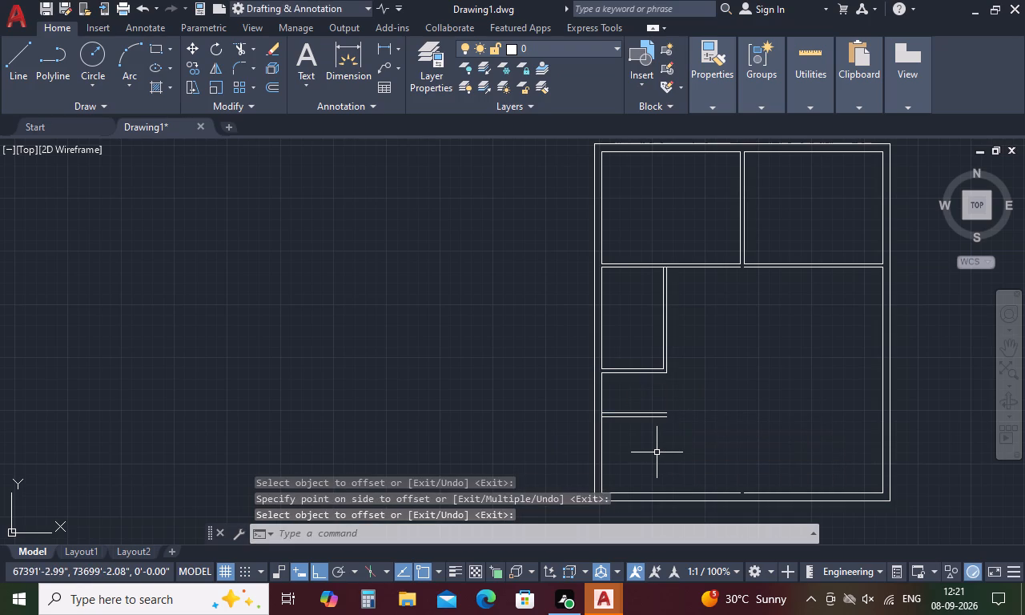
Trim away the left inner wall line between the two lines of the third cross partition.
text(tr)
key(space)
scroll(597, 415, up, 4)
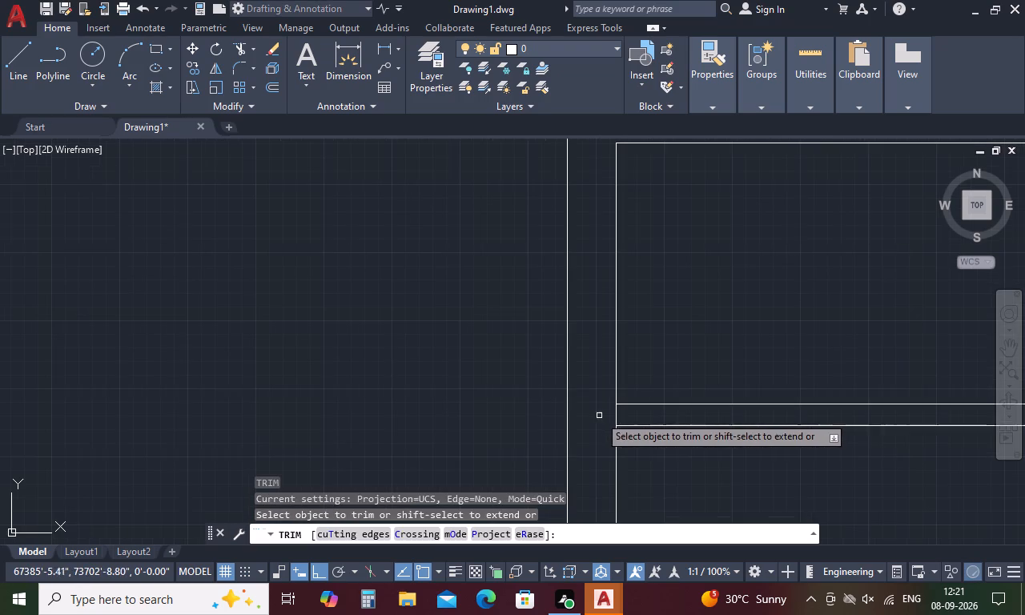
click(613, 412)
scroll(615, 411, down, 4)
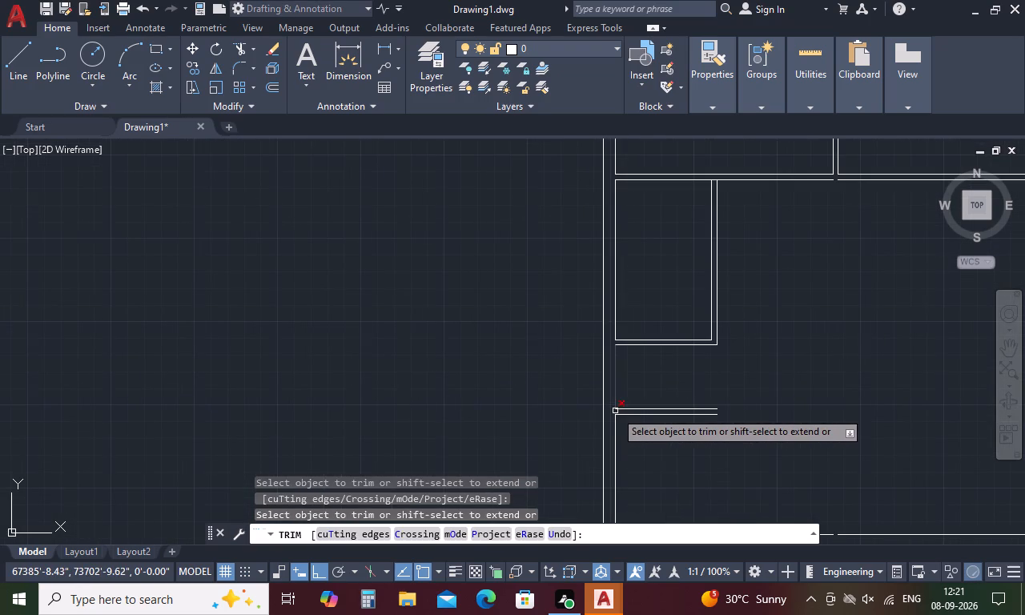
key(space)
Offset the left inner wall line of the small 4' deep room 6' to the right.
text(o)
key(space)
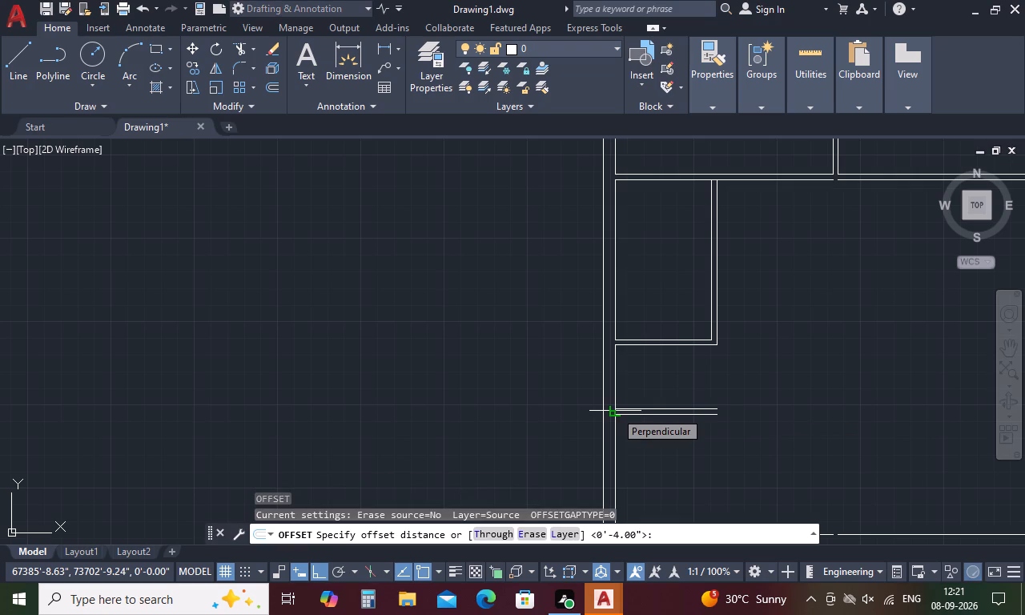
text(6')
key(space)
click(613, 399)
click(681, 408)
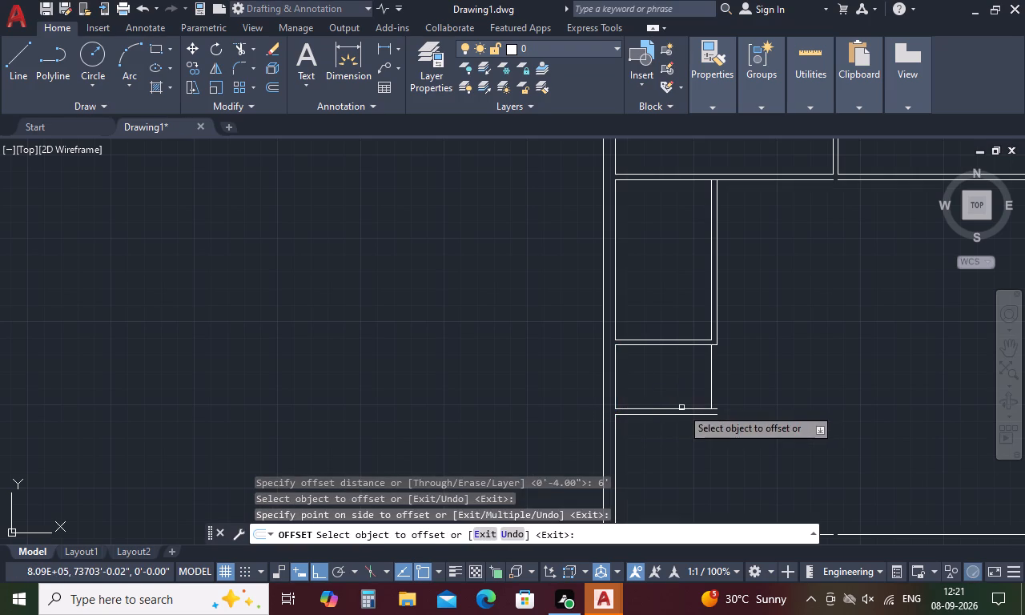
key(space)
Offset the small room's new right line 4" to the right to give the partition its thickness.
key(space)
key(5)
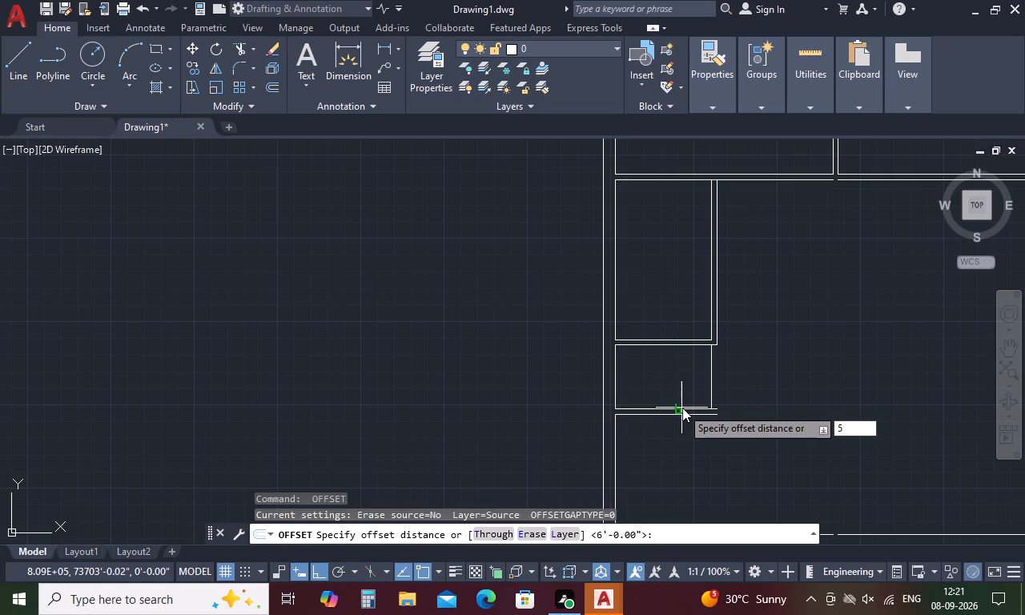
key(BackSpace)
text(4)
key(space)
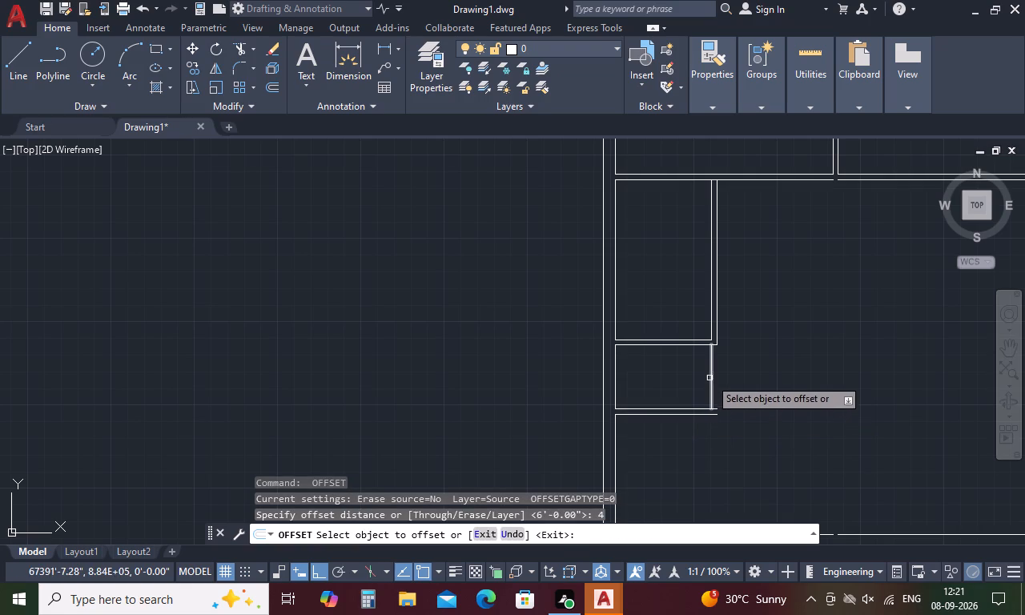
click(710, 376)
click(751, 384)
key(space)
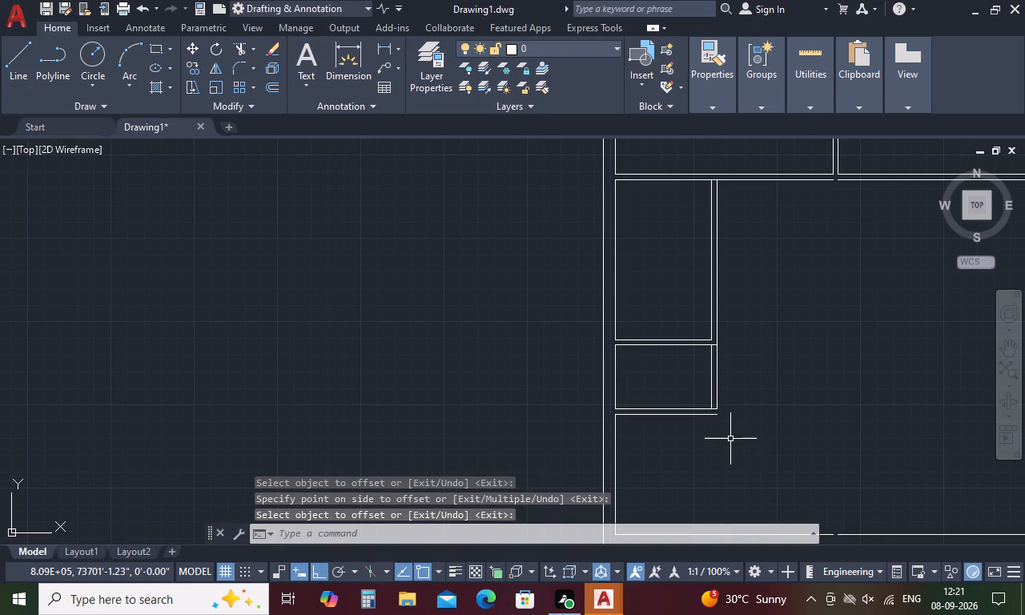
key(Escape)
Extend the small room's outer partition line down to the lower line of the third cross partition.
text(ex)
key(space)
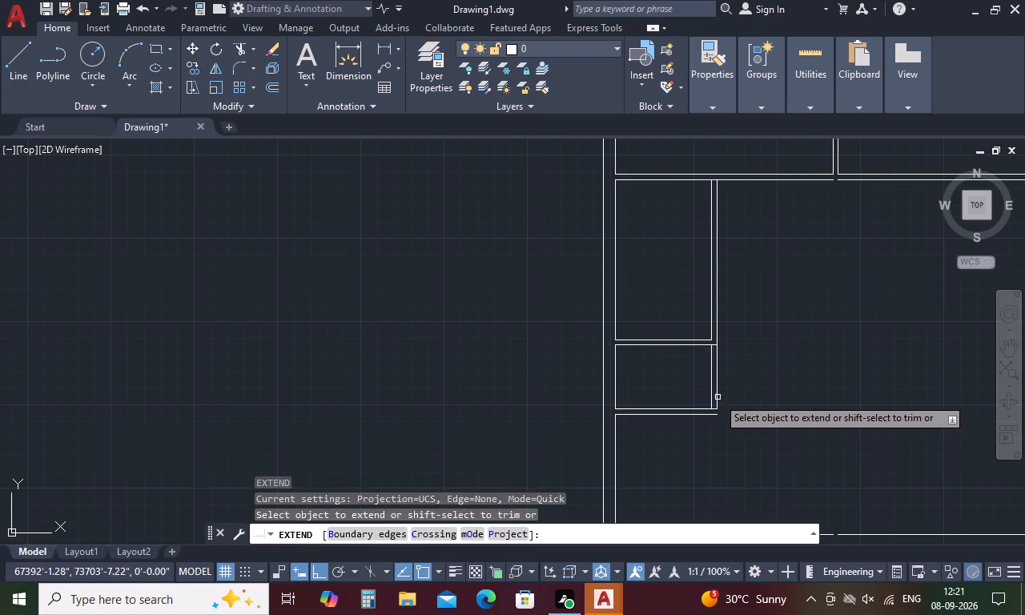
click(717, 395)
key(space)
Trim away the cross partition line stubs within the vertical partition's thickness at the small room's lower and upper right corners.
text(tr)
key(space)
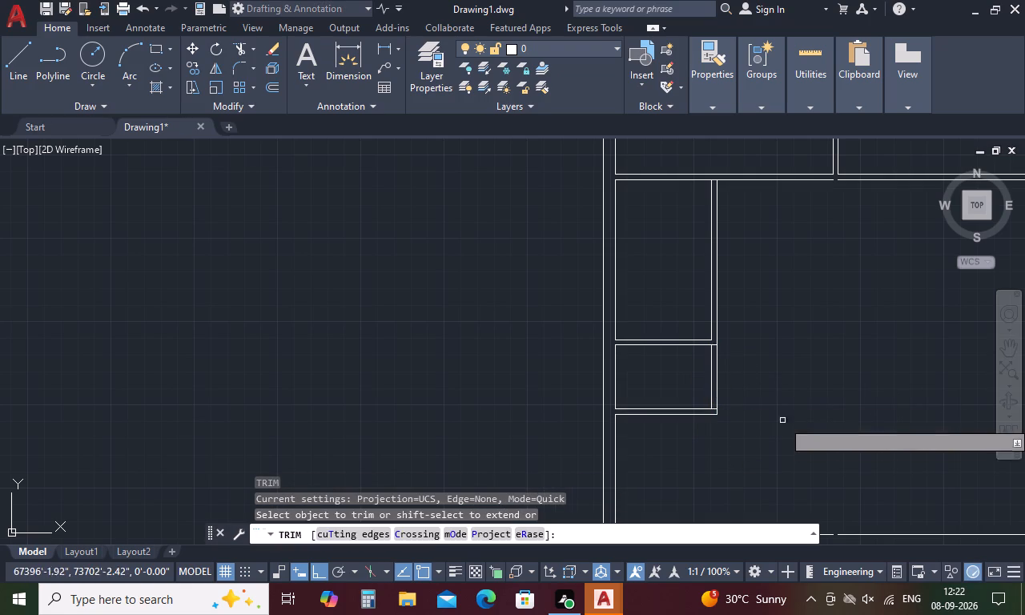
scroll(718, 412, up, 3)
click(679, 386)
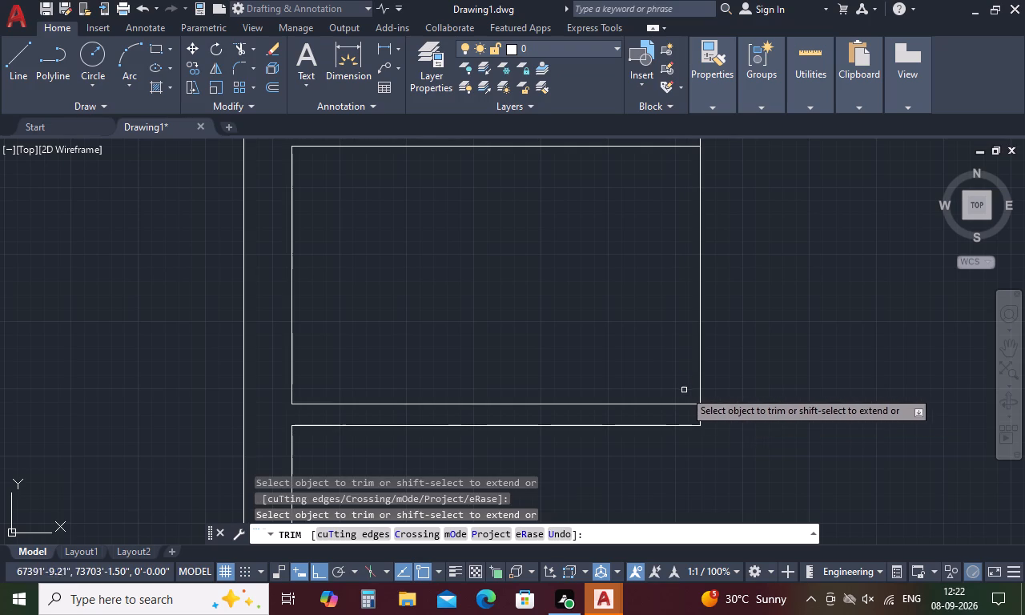
key(ctrl+z)
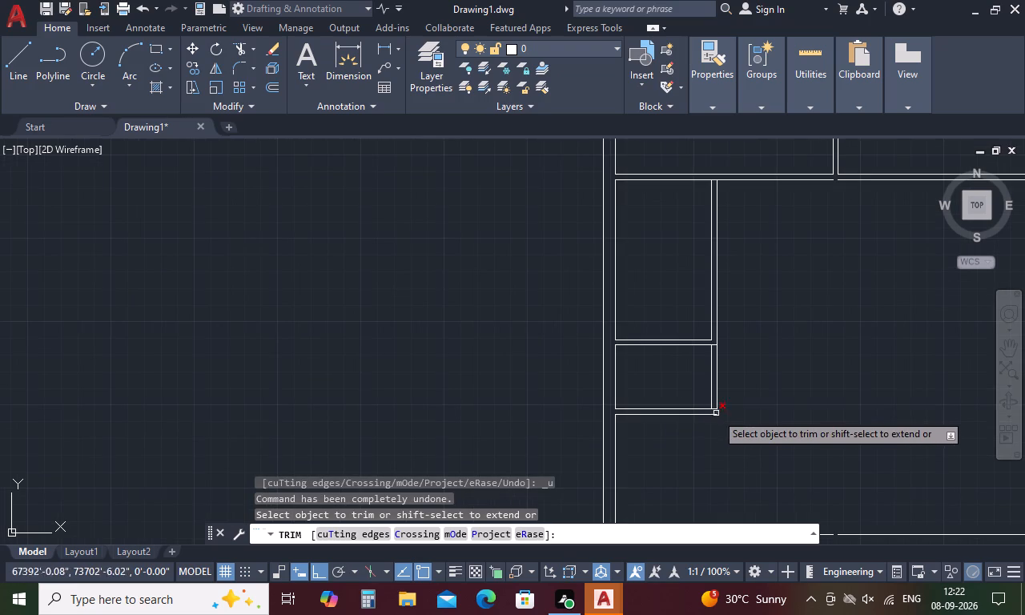
scroll(718, 408, up, 5)
drag(672, 408, 675, 443)
scroll(677, 432, down, 4)
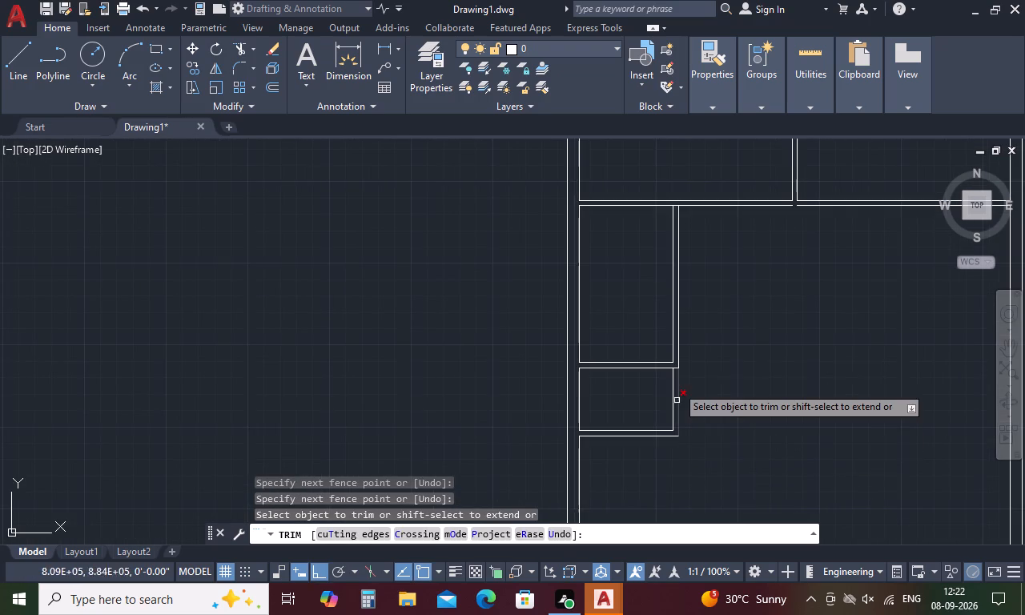
scroll(676, 360, up, 4)
drag(659, 384, 661, 452)
scroll(664, 437, down, 4)
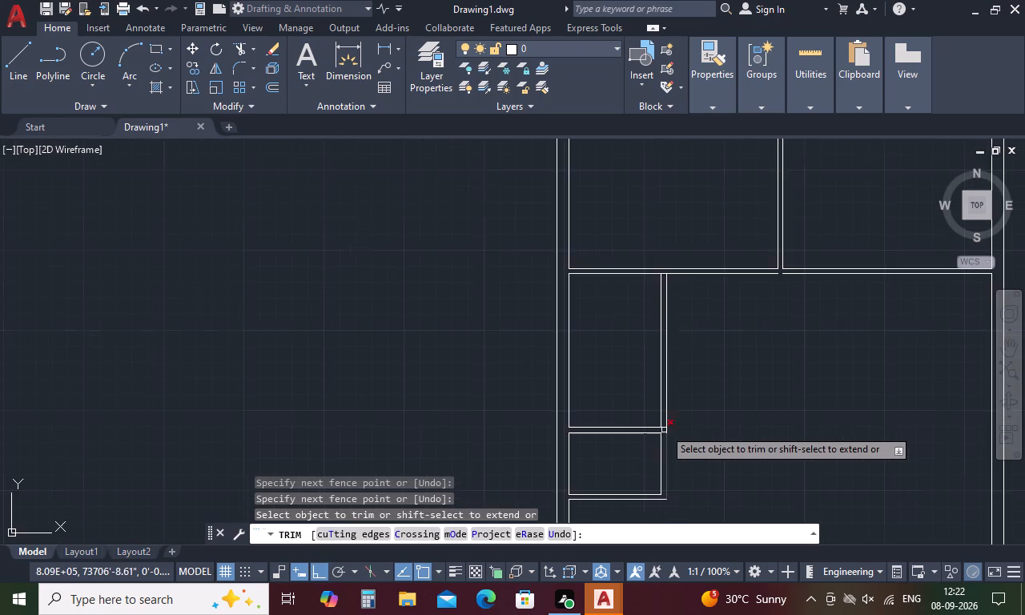
scroll(664, 424, down, 5)
scroll(664, 457, up, 4)
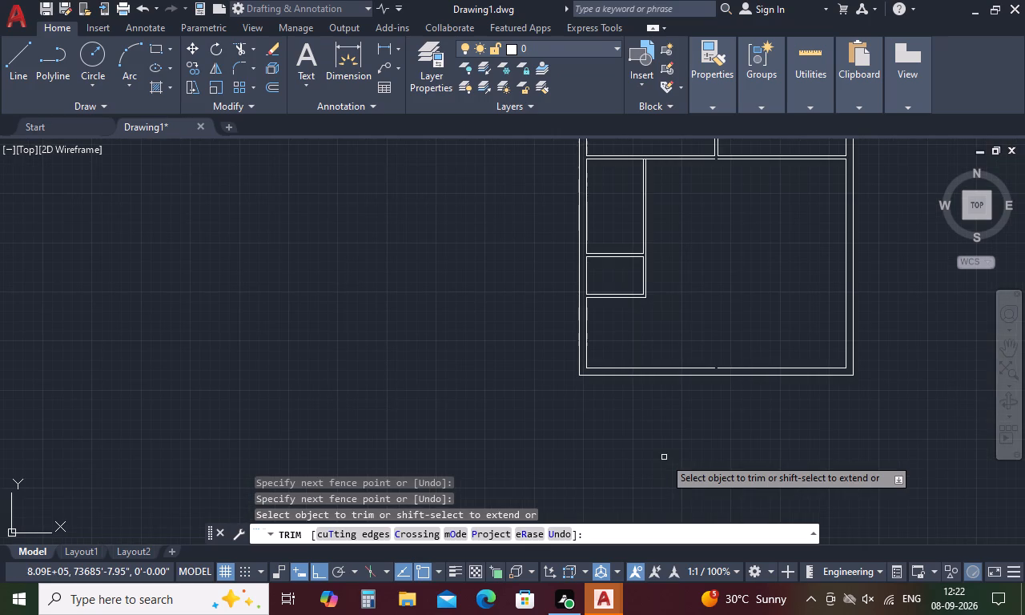
key(space)
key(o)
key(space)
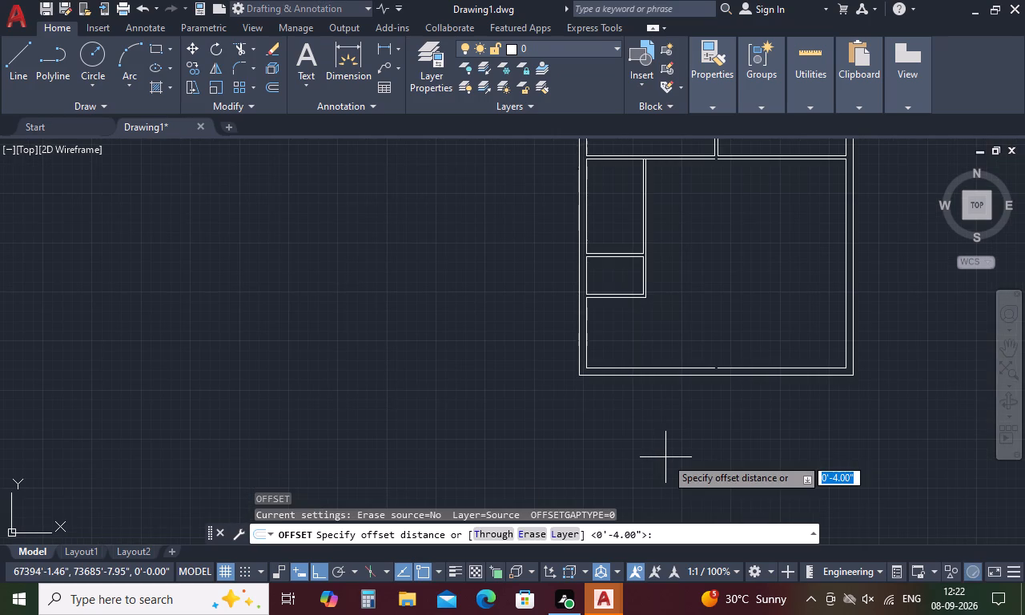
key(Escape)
Extend the bottom inner wall line across the gap at the middle to make it continuous.
text(ex)
key(space)
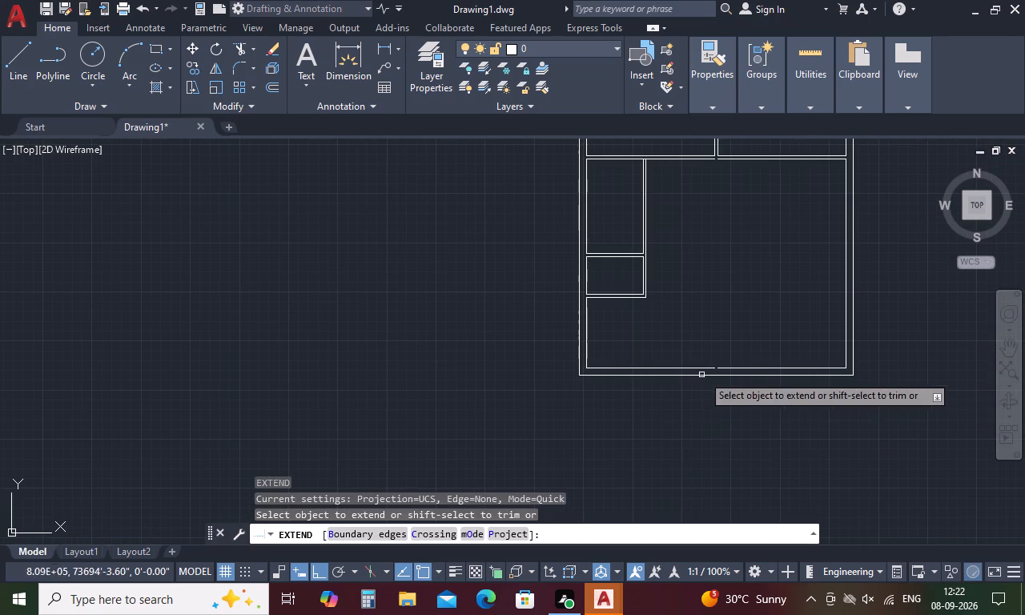
click(705, 370)
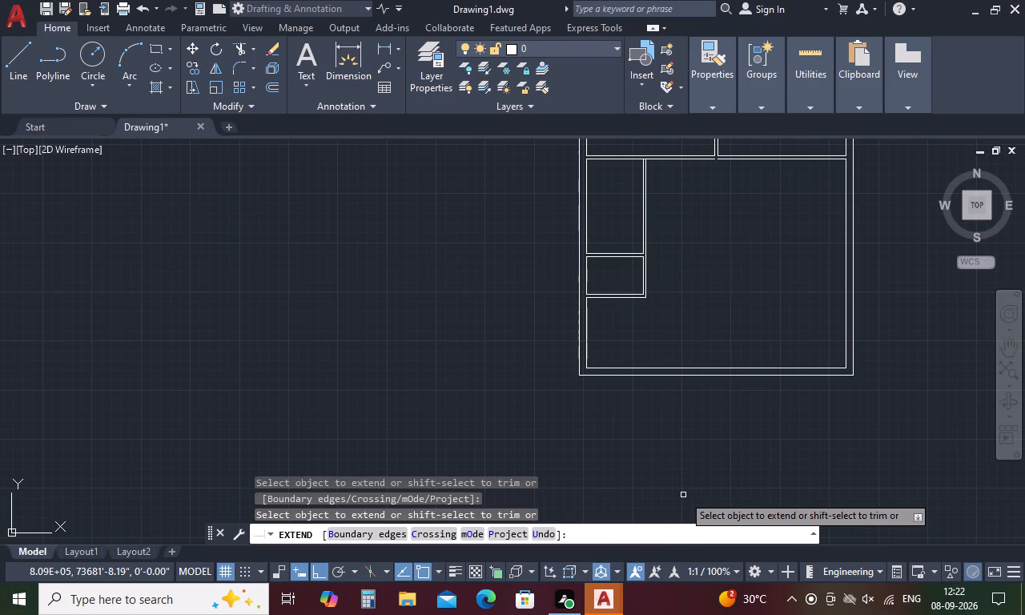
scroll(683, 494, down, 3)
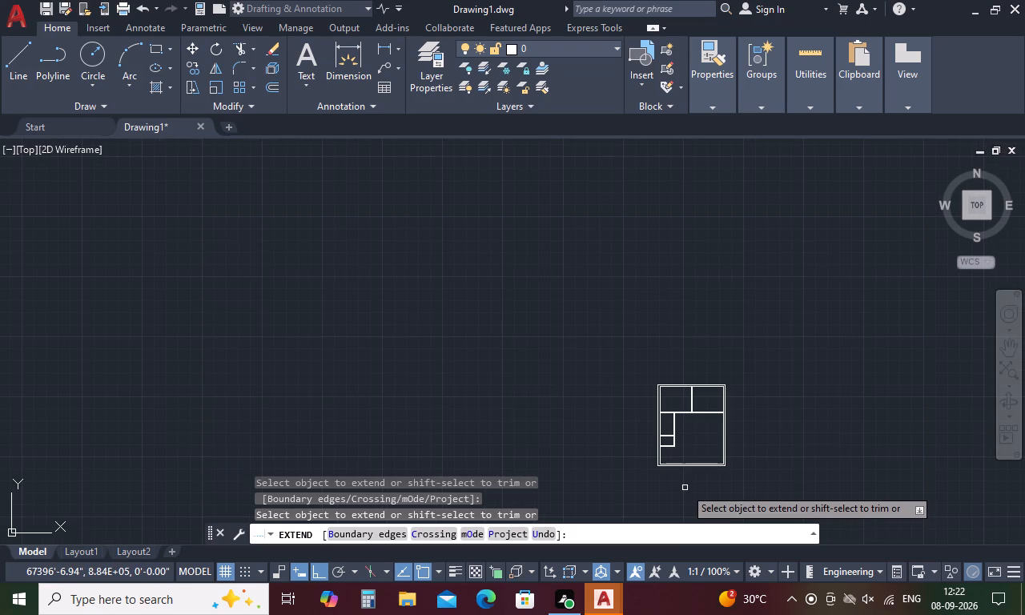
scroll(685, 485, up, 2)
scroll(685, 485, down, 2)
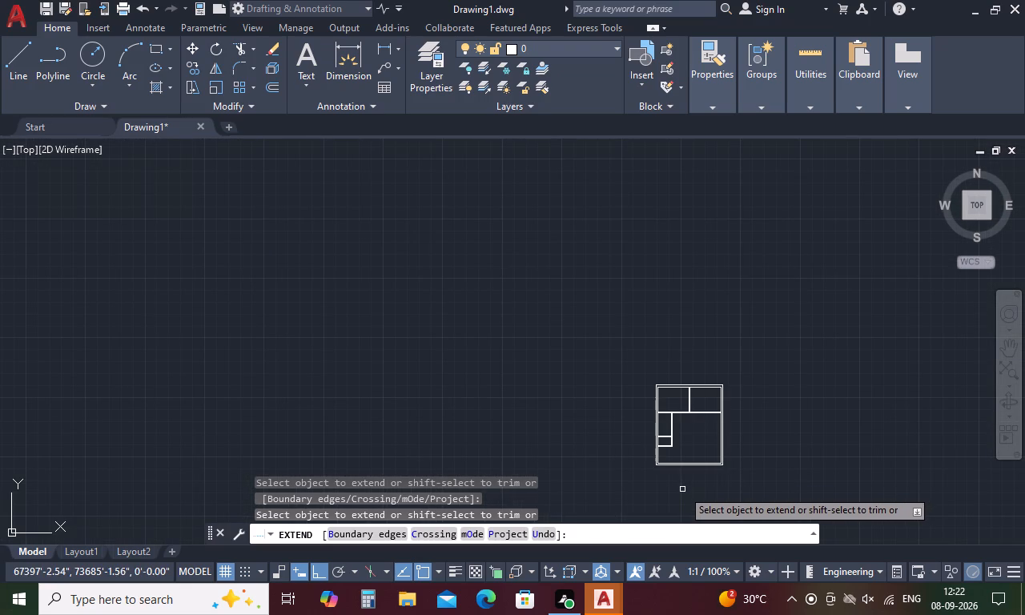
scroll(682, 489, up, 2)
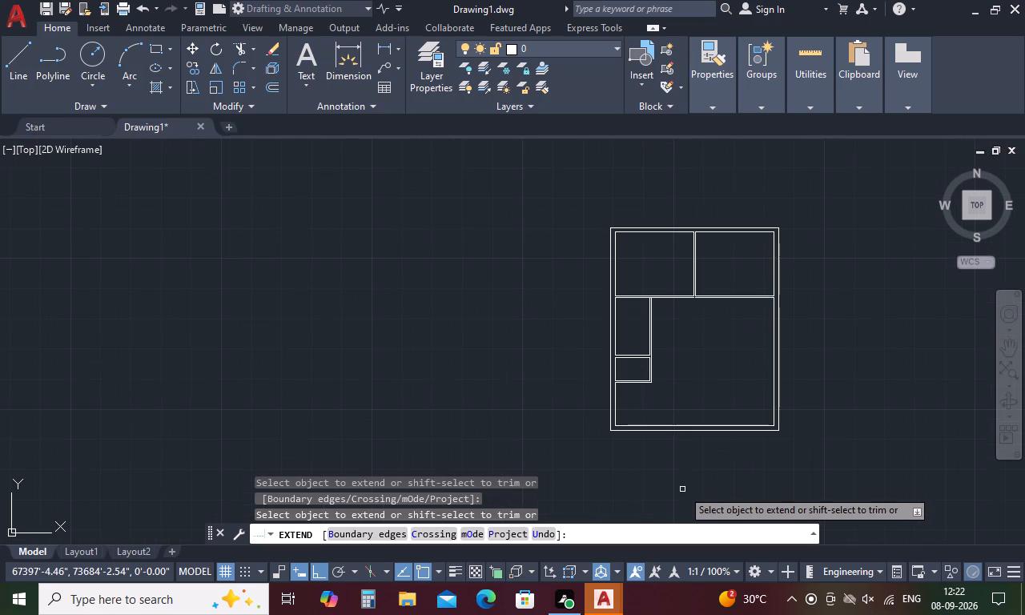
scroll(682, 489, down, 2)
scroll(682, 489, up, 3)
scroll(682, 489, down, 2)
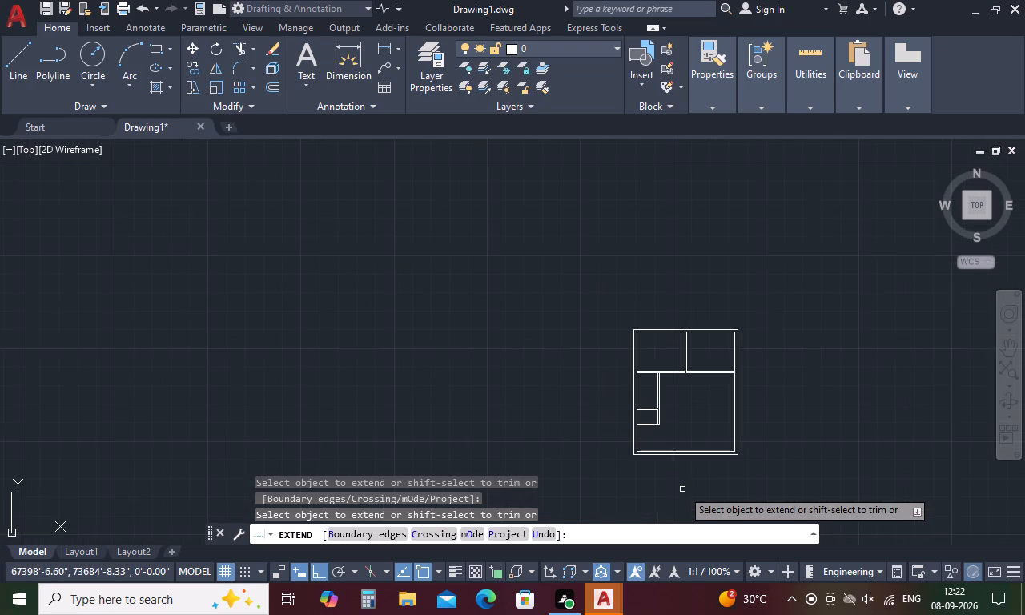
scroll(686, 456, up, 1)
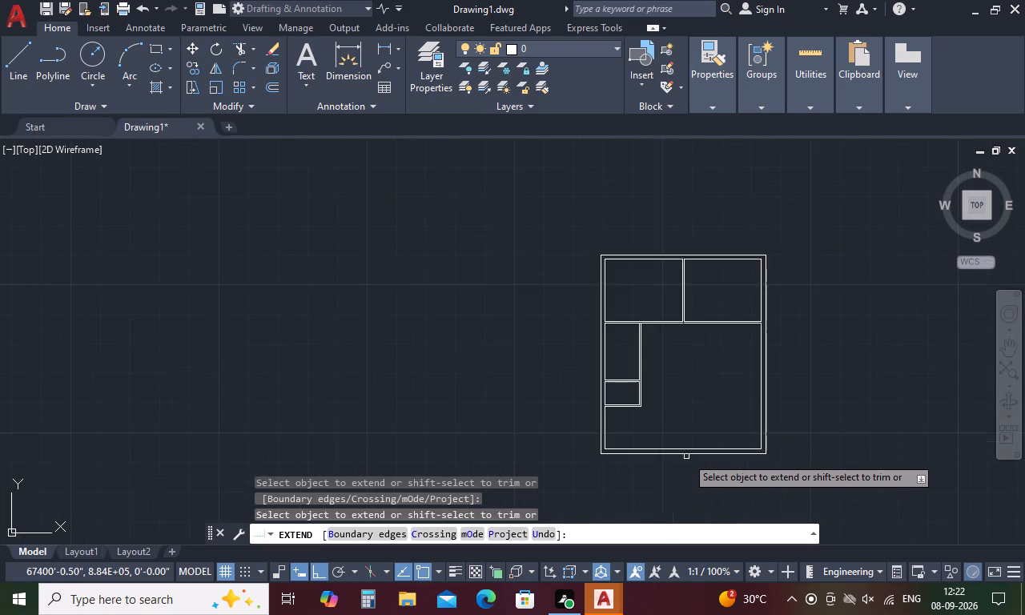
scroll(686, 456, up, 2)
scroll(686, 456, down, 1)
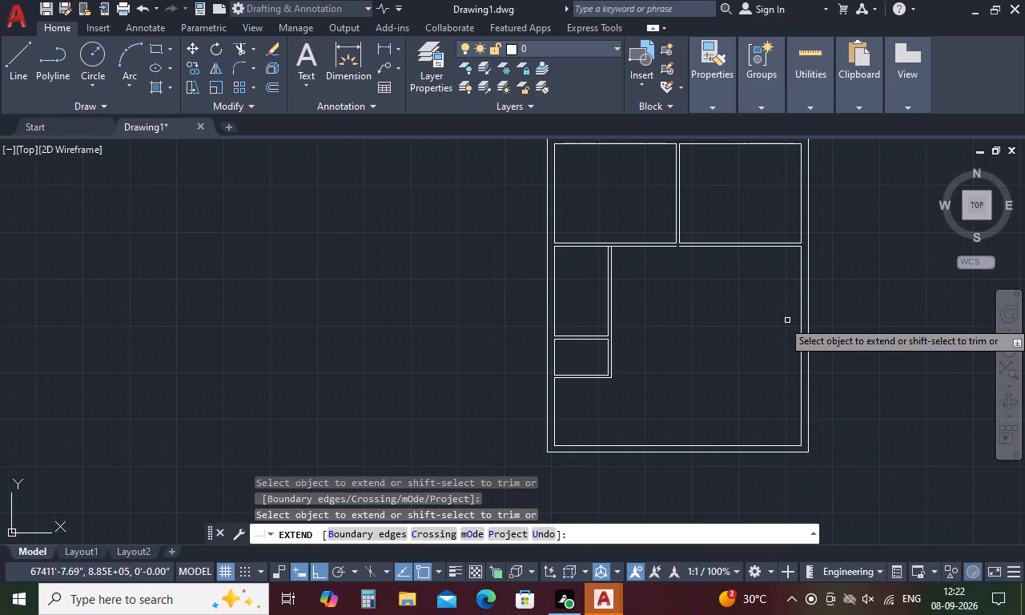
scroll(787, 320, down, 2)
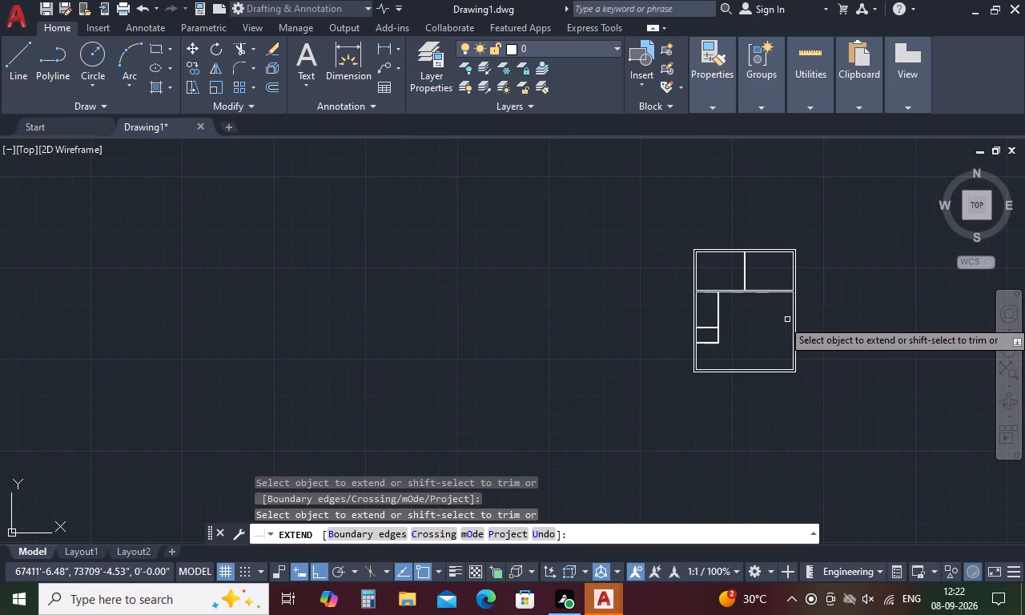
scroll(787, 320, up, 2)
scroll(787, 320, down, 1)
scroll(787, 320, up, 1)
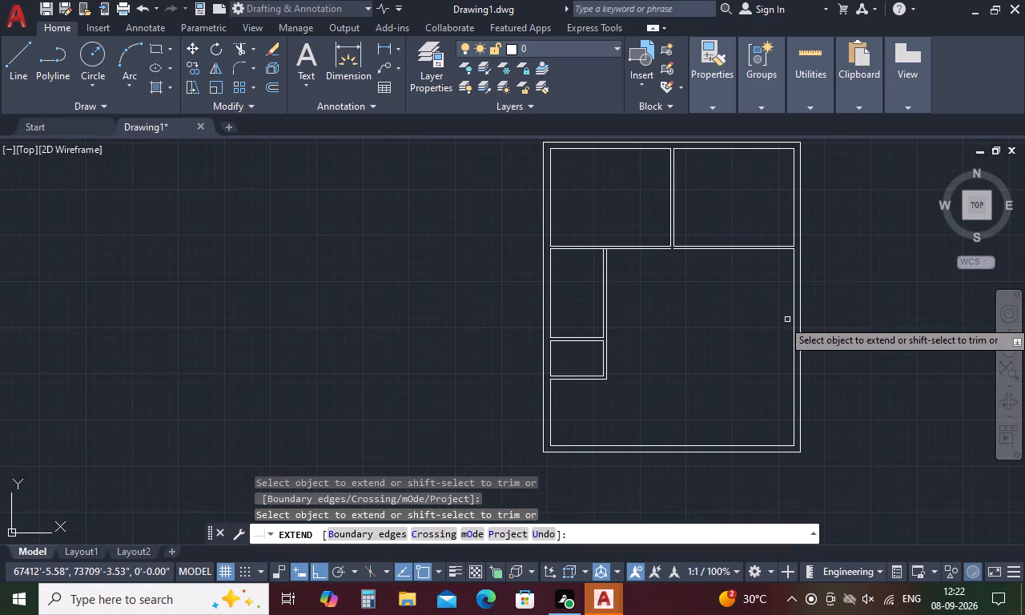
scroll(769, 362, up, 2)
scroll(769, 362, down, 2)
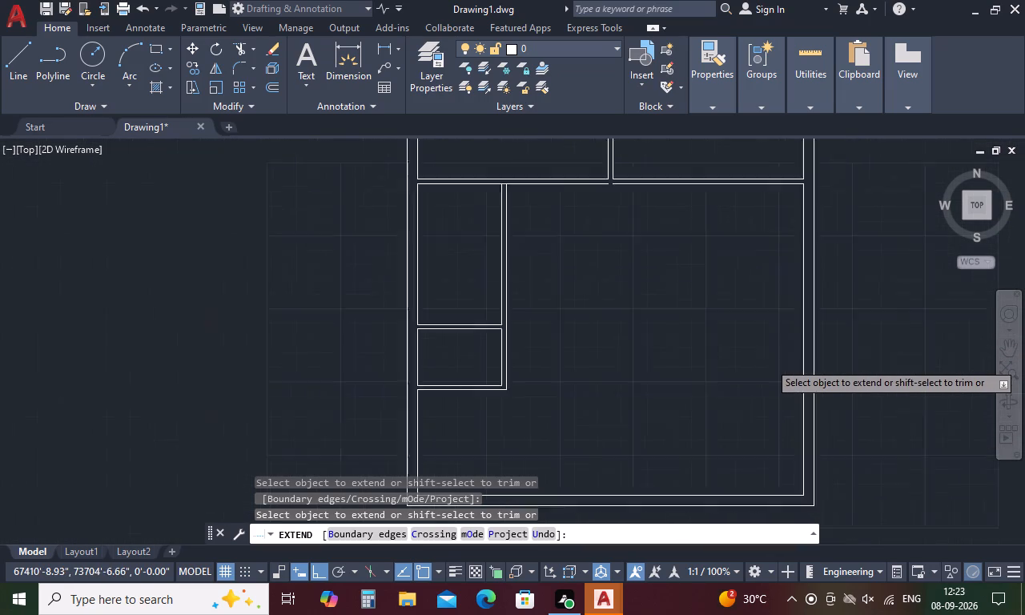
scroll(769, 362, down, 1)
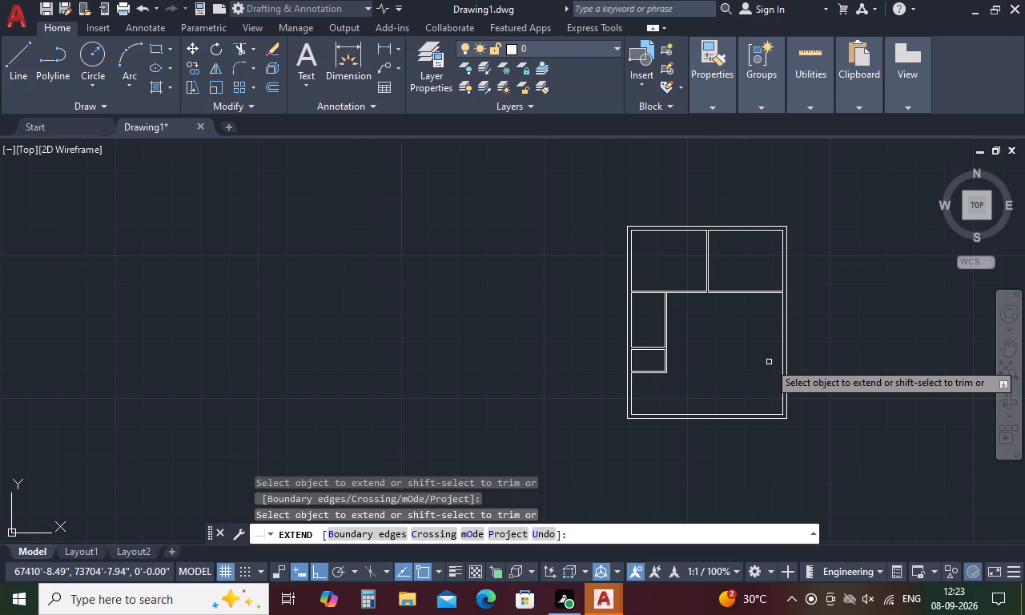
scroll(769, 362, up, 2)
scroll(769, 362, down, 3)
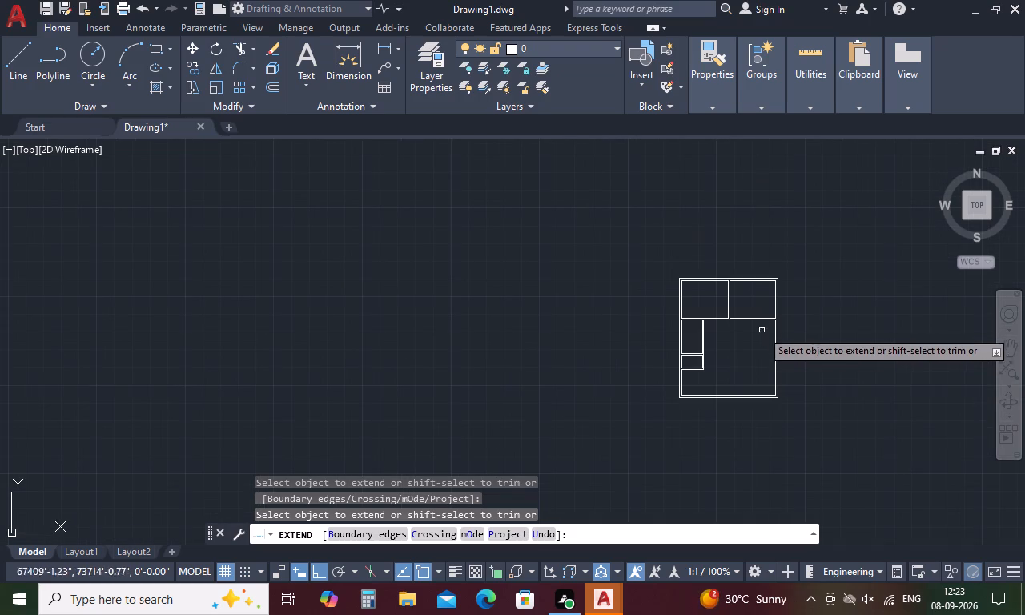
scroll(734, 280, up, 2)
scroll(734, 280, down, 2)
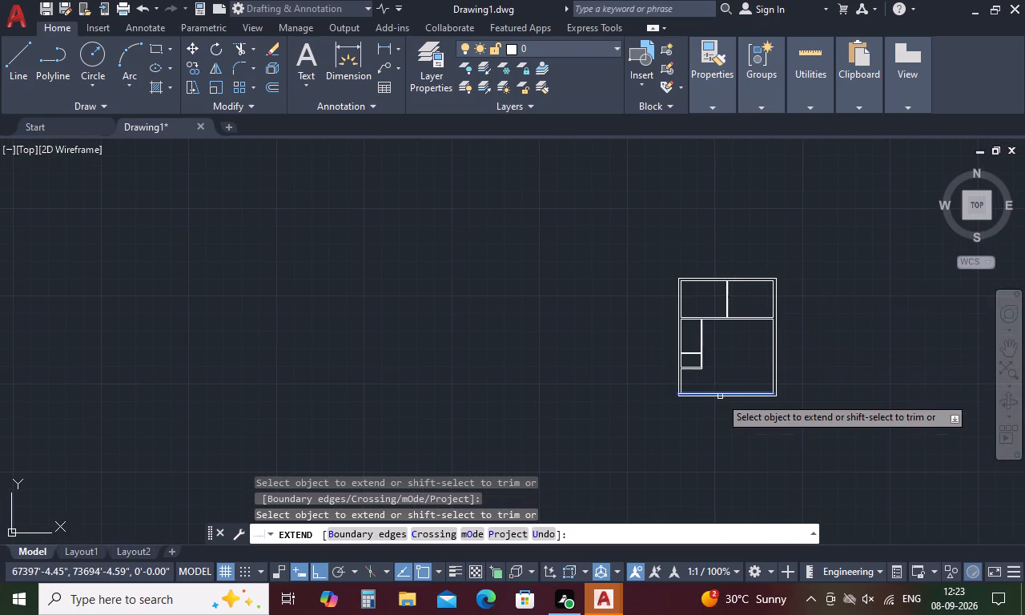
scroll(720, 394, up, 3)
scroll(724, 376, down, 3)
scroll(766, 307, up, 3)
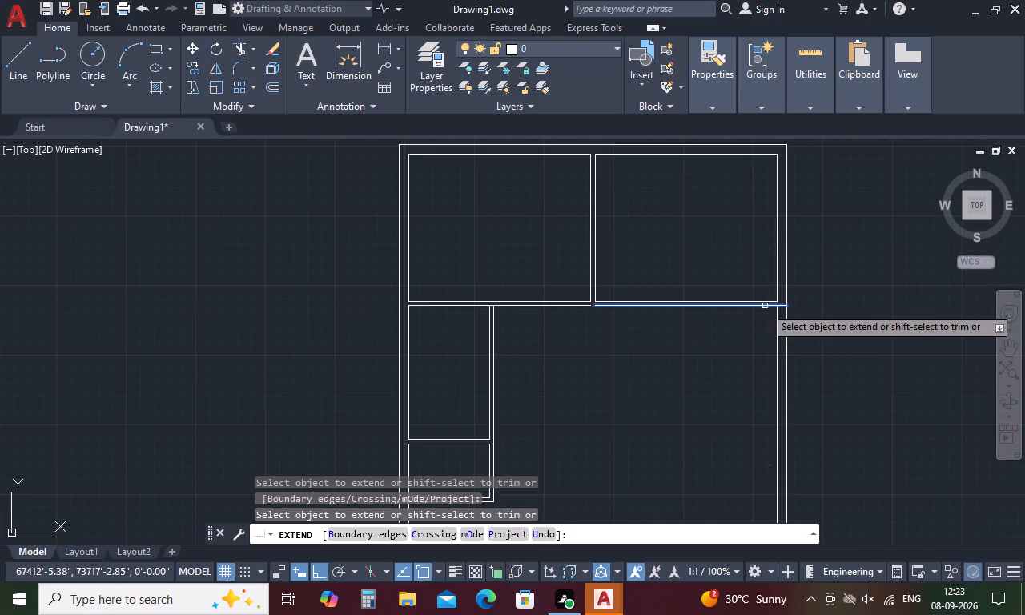
Extend the lower line of the cross partition below the two upper rooms across the gap beneath their dividing wall.
scroll(765, 306, down, 3)
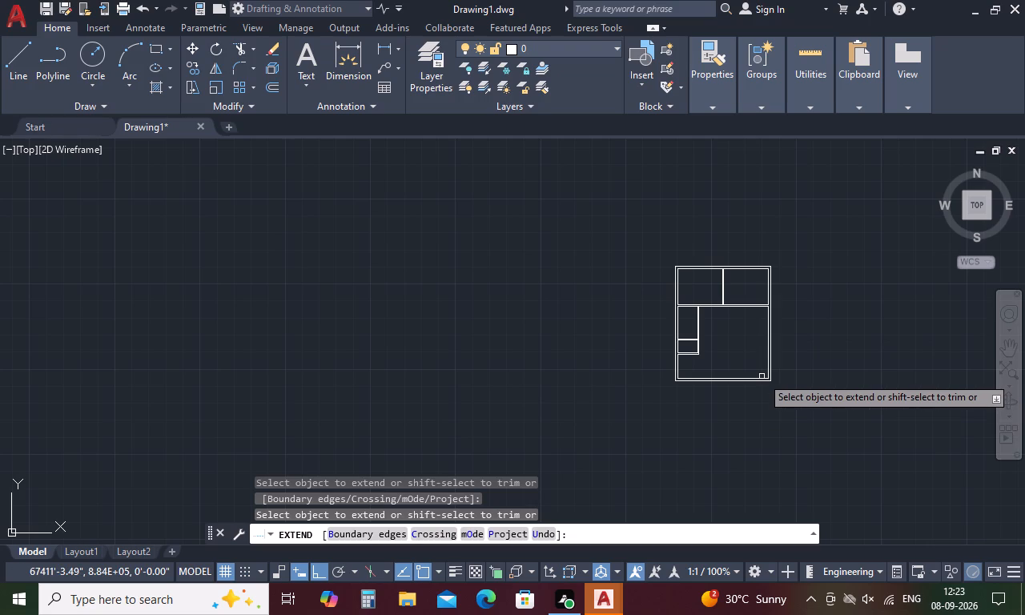
scroll(762, 376, up, 1)
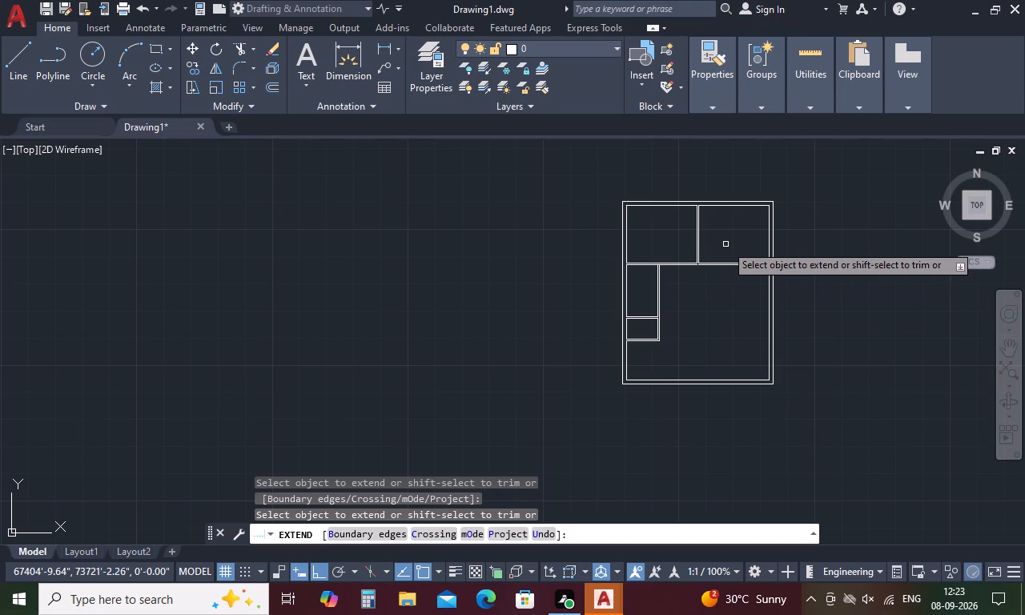
scroll(726, 244, up, 3)
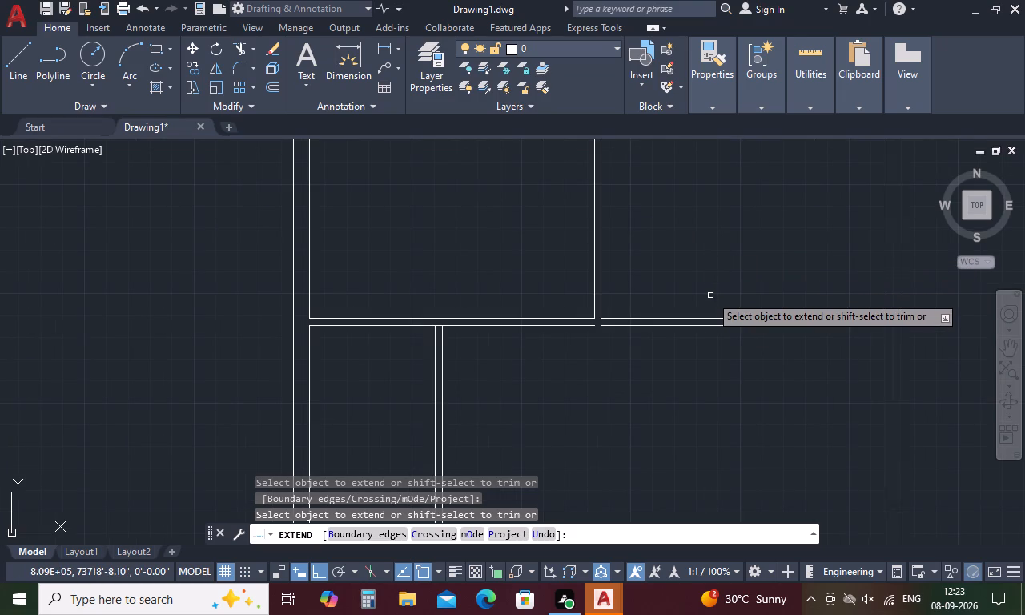
key(Escape)
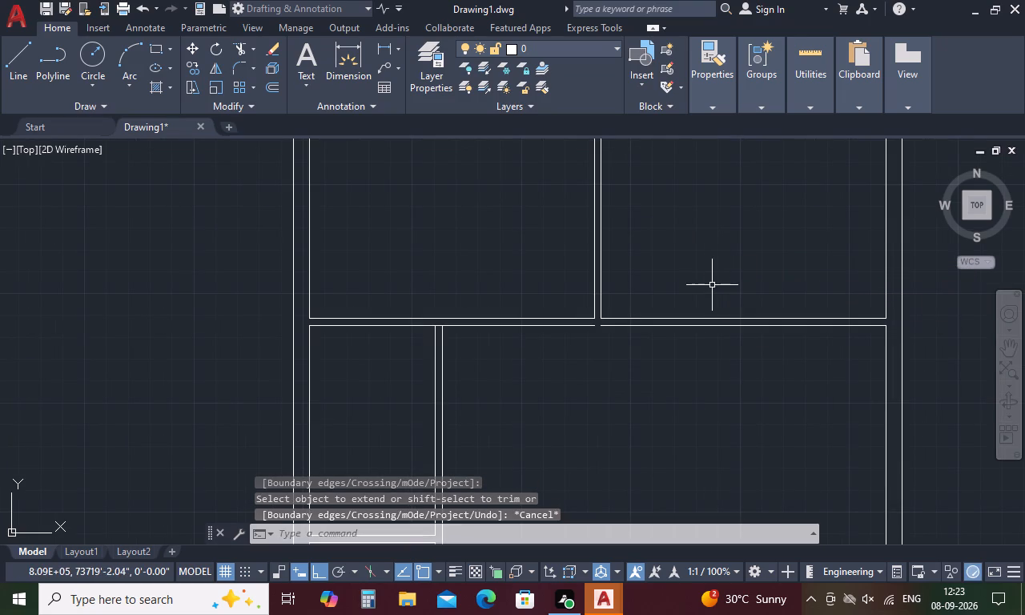
key(e)
text(x)
key(space)
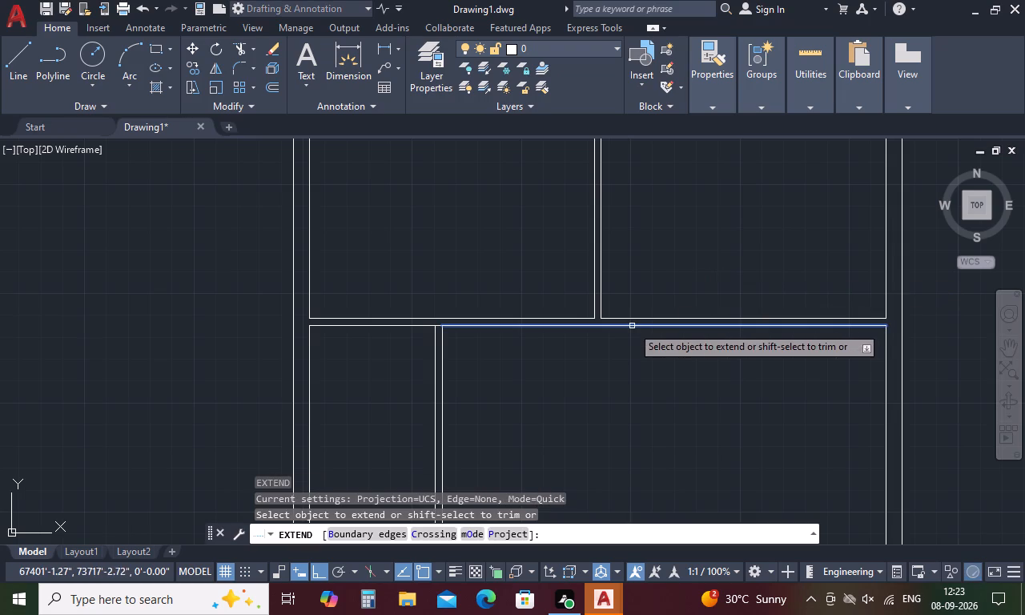
click(632, 326)
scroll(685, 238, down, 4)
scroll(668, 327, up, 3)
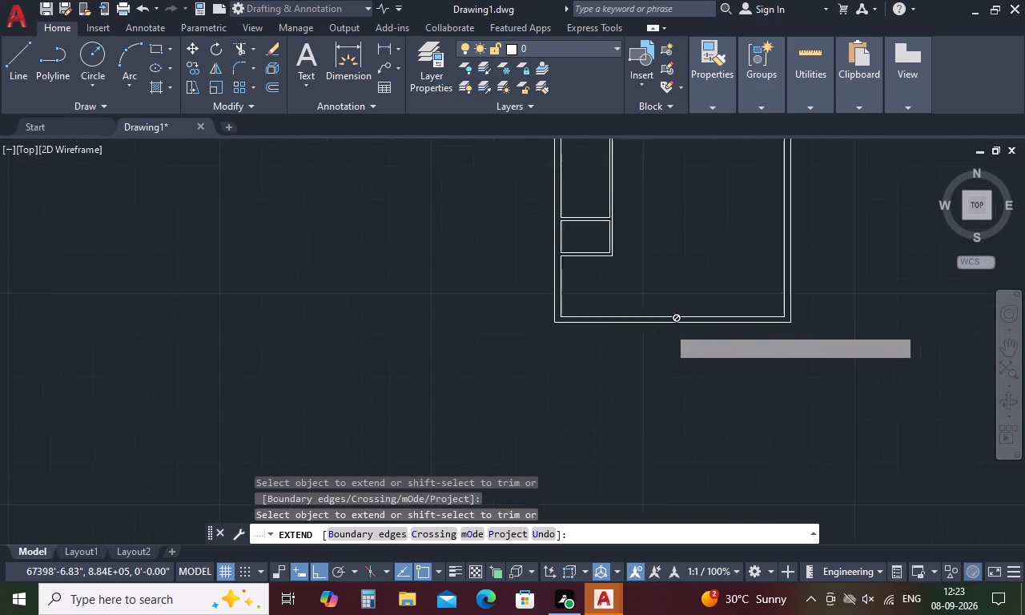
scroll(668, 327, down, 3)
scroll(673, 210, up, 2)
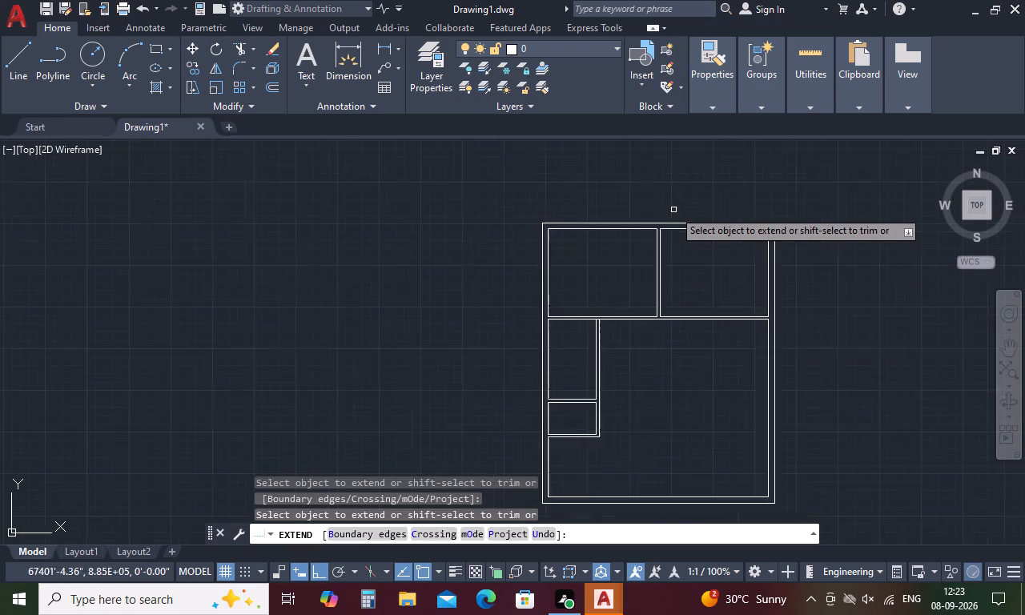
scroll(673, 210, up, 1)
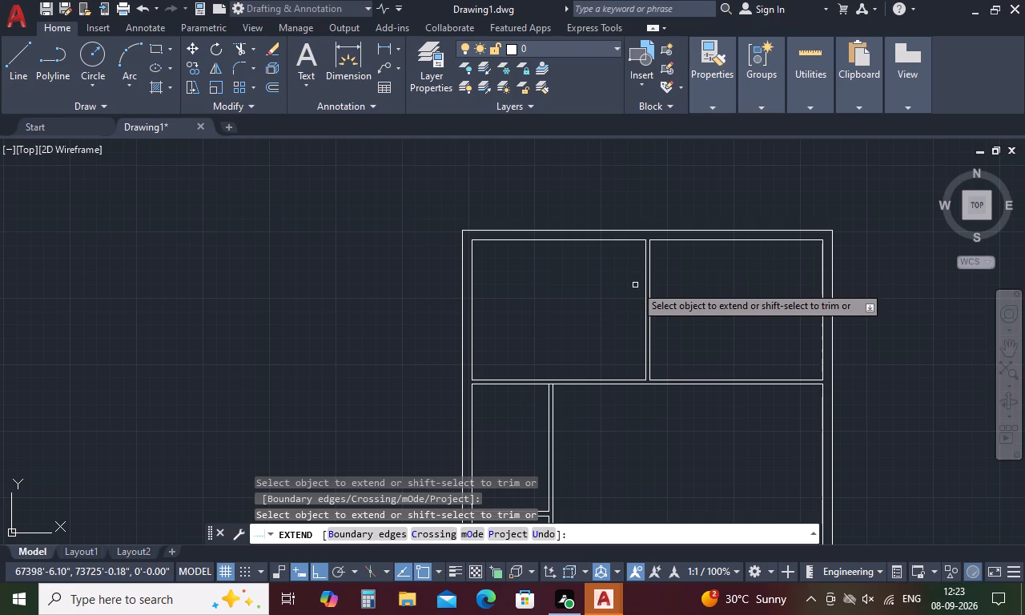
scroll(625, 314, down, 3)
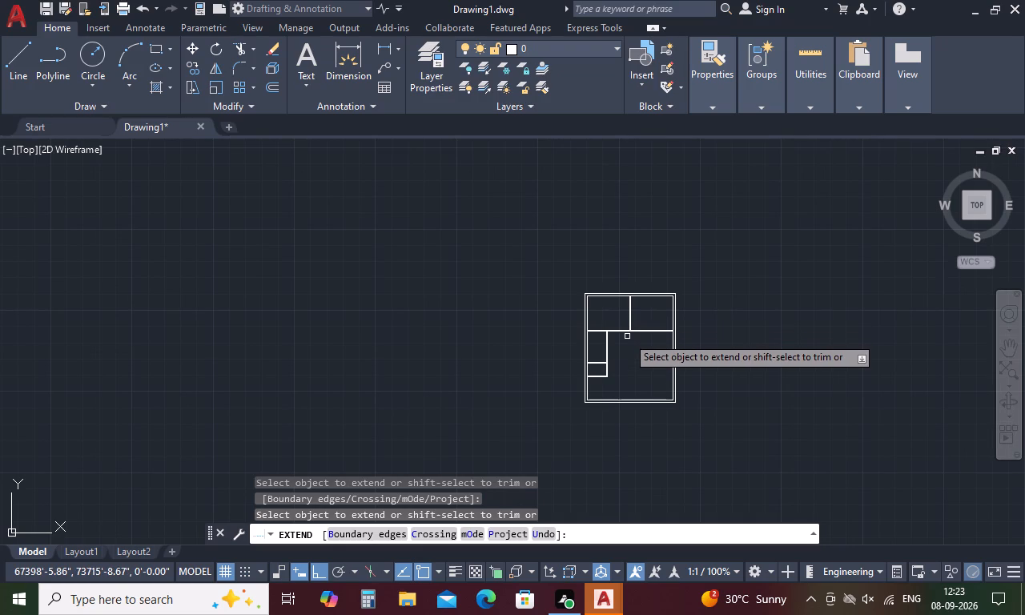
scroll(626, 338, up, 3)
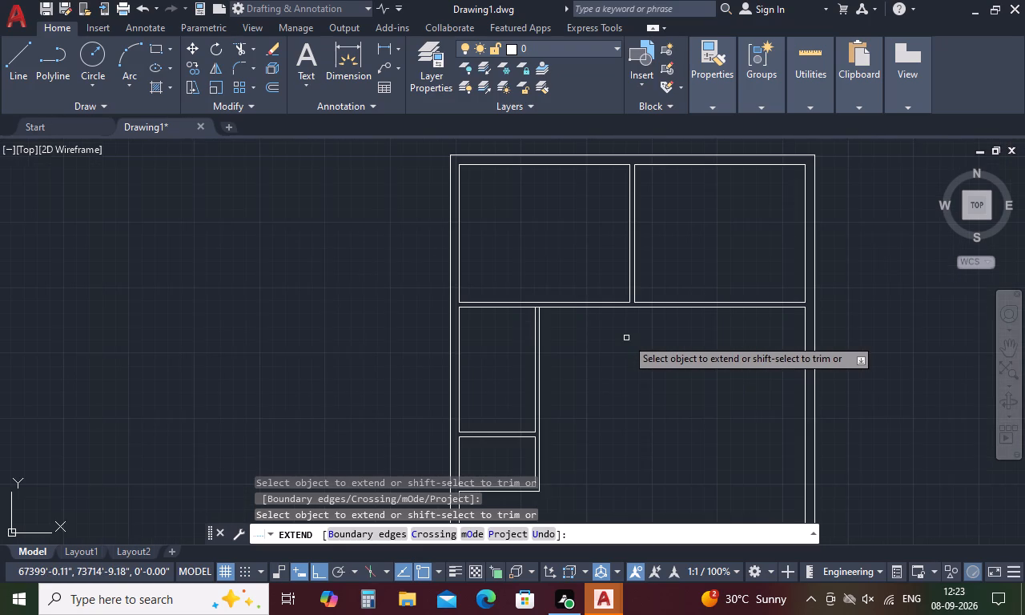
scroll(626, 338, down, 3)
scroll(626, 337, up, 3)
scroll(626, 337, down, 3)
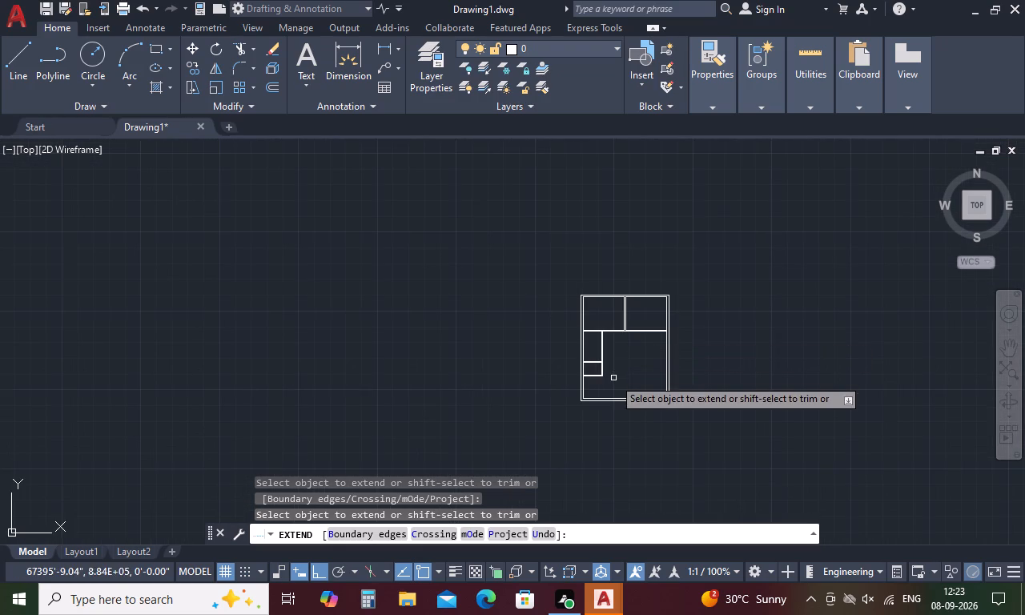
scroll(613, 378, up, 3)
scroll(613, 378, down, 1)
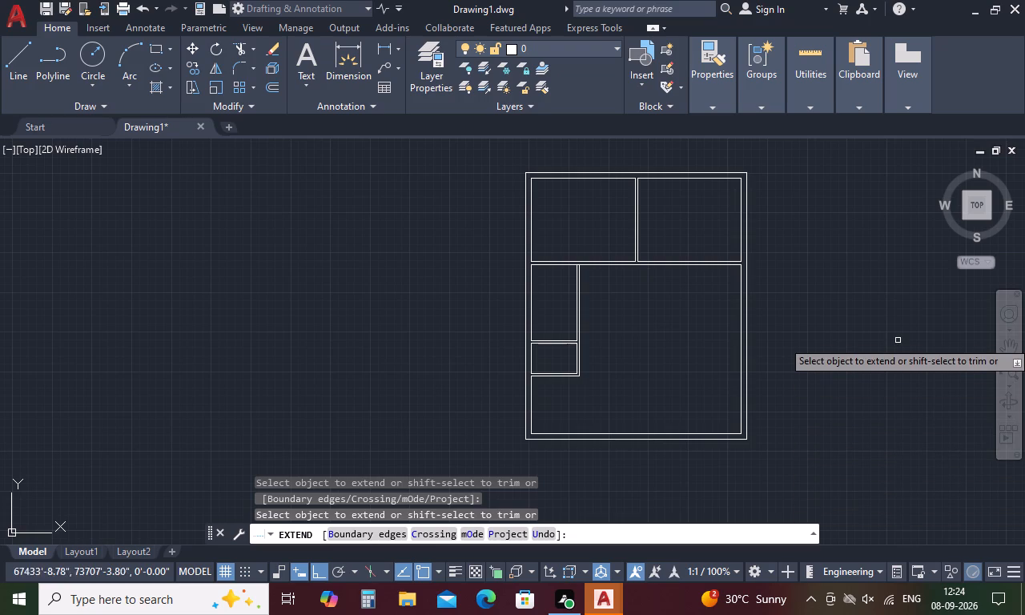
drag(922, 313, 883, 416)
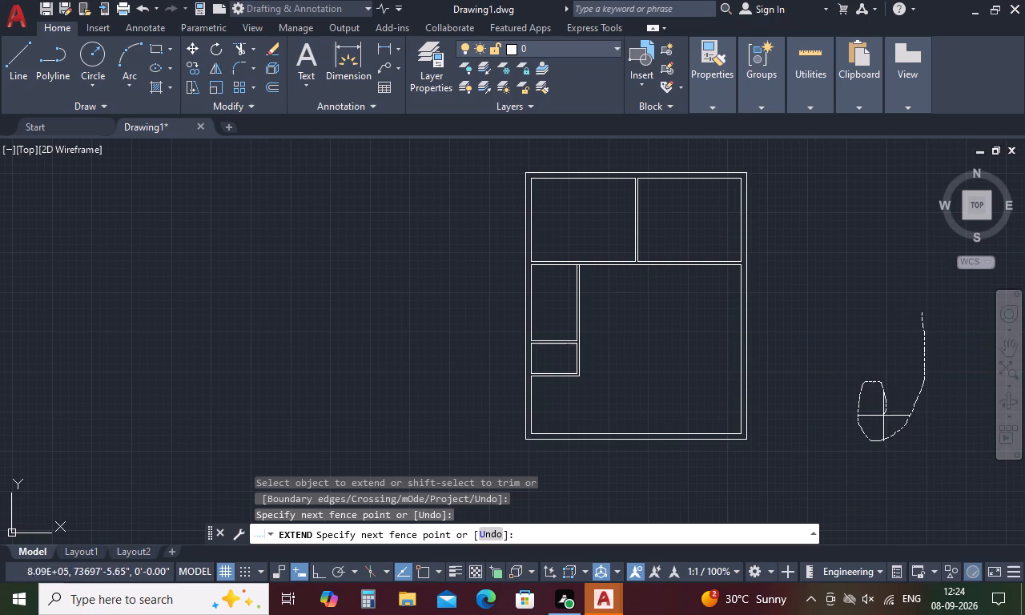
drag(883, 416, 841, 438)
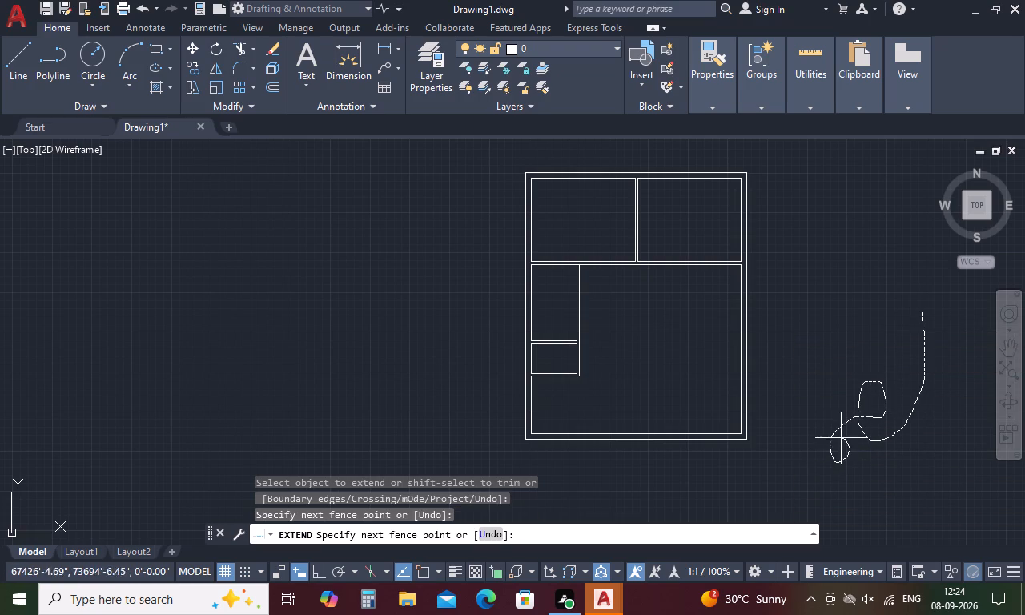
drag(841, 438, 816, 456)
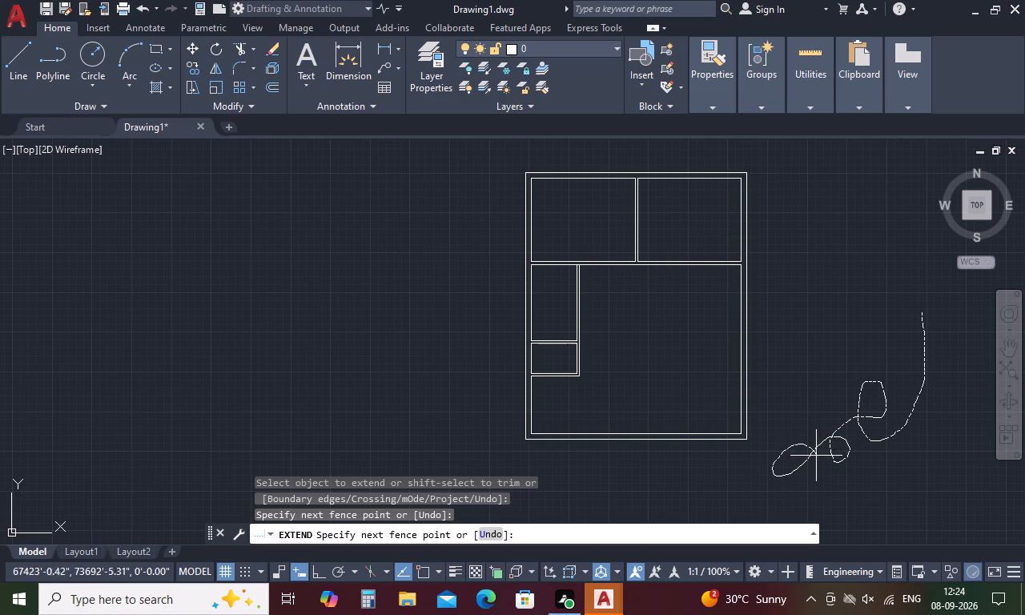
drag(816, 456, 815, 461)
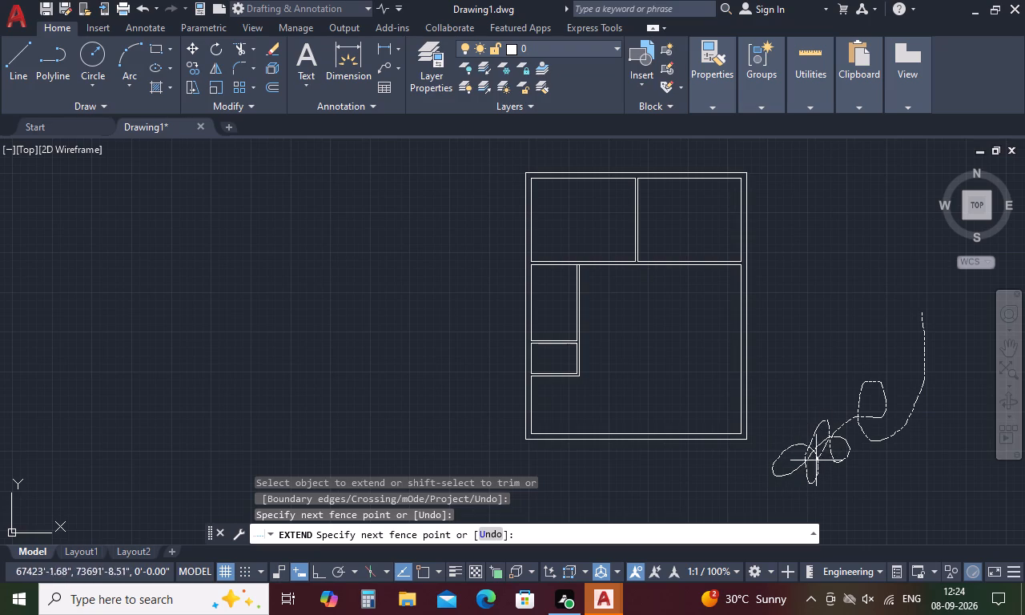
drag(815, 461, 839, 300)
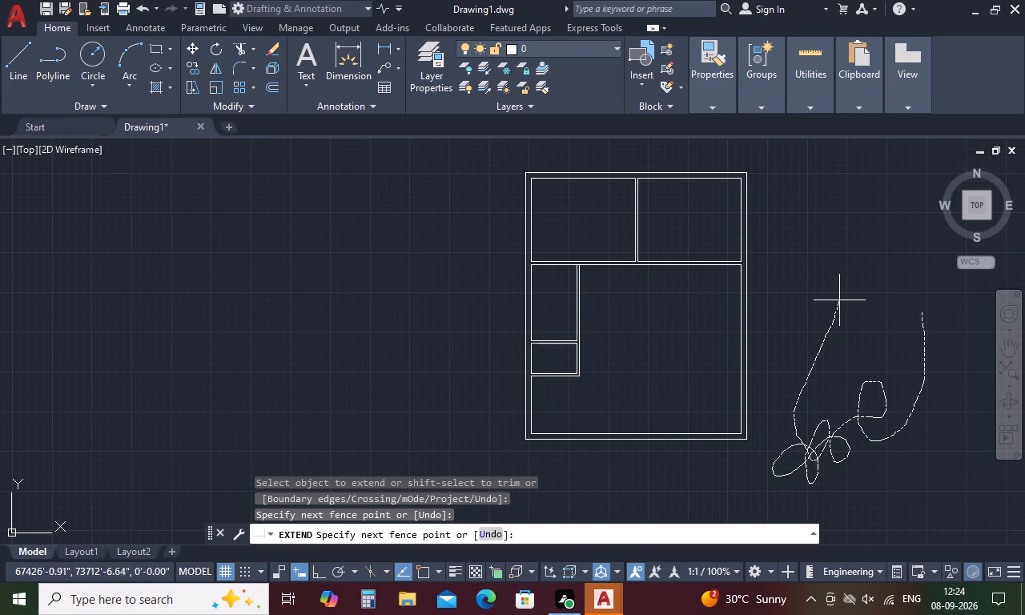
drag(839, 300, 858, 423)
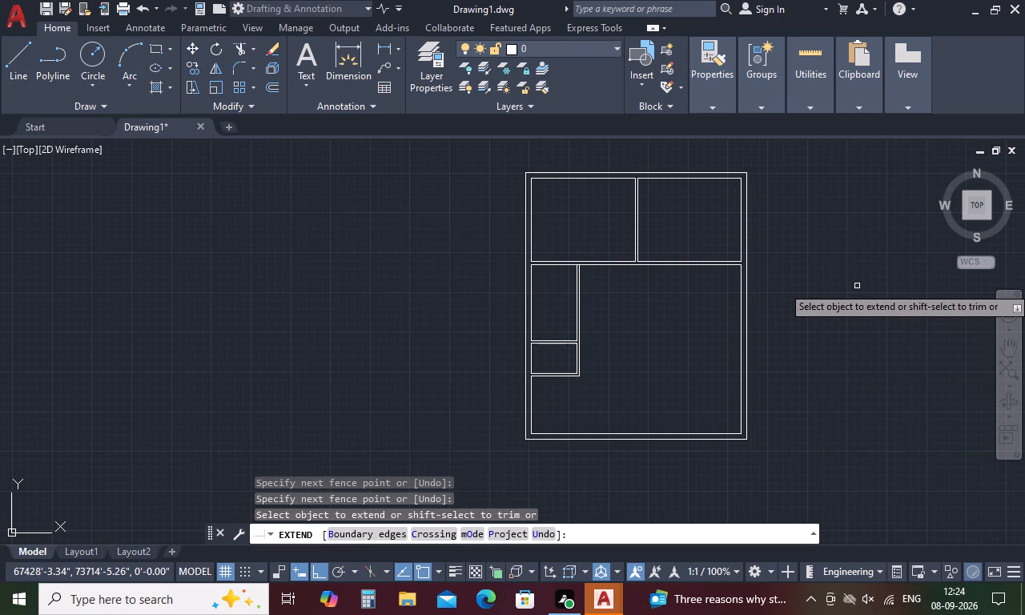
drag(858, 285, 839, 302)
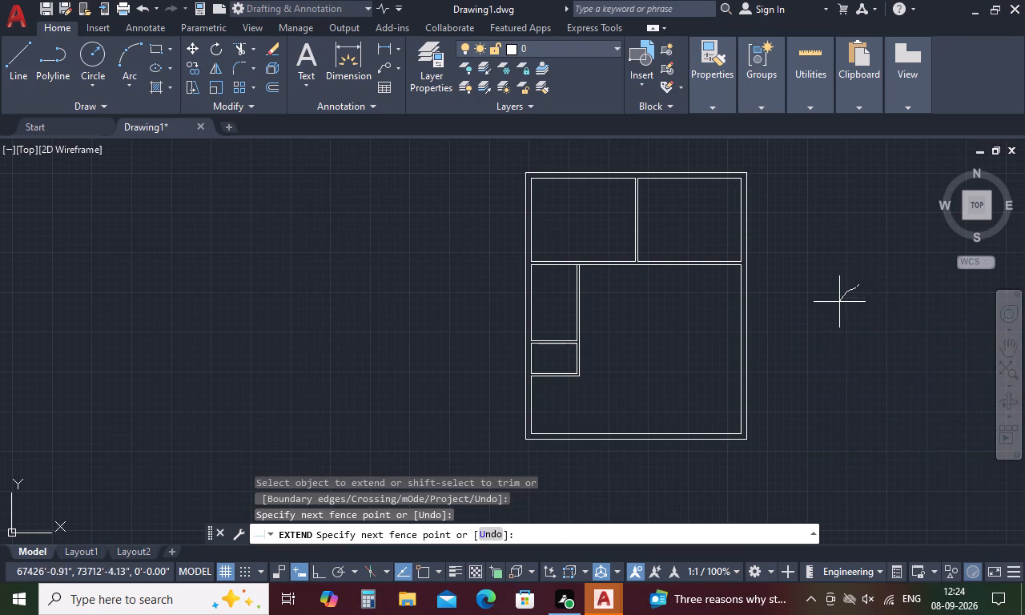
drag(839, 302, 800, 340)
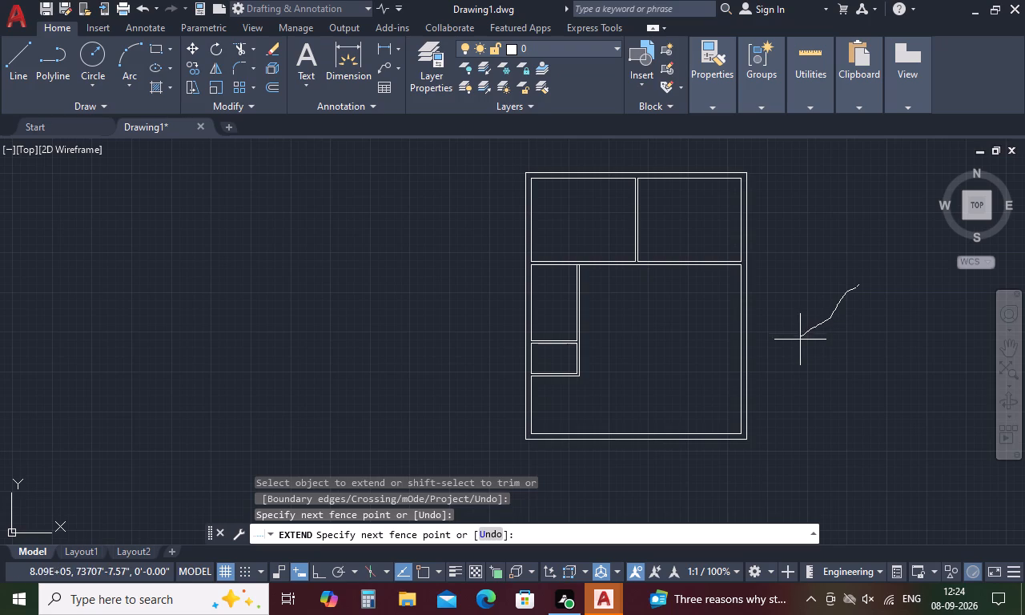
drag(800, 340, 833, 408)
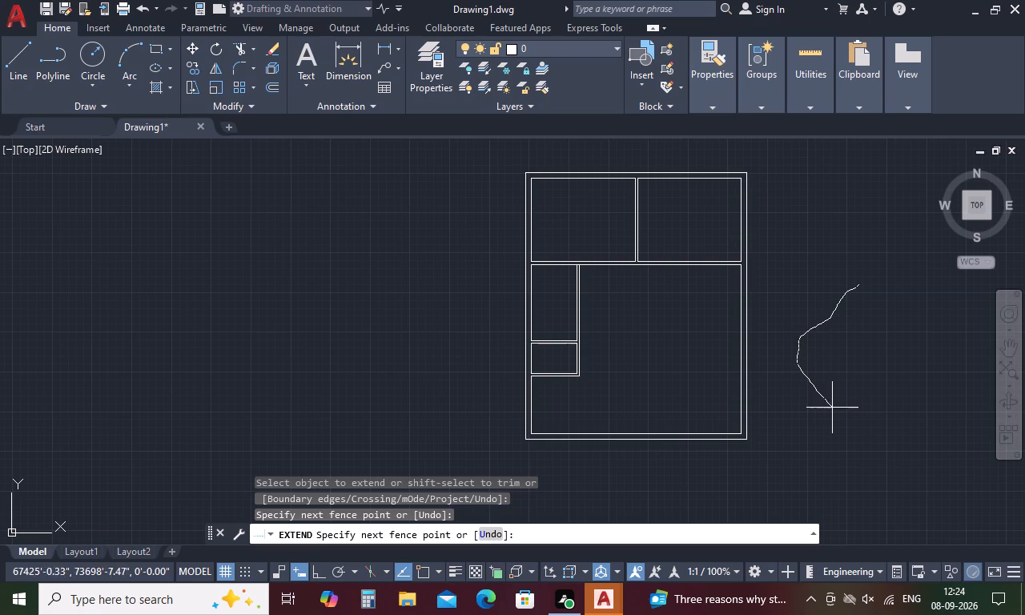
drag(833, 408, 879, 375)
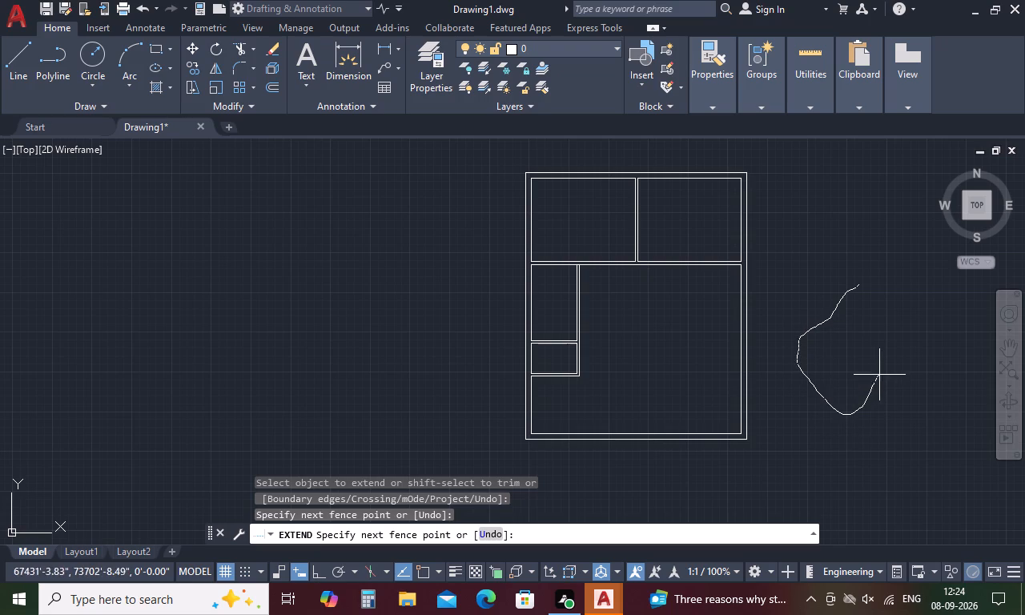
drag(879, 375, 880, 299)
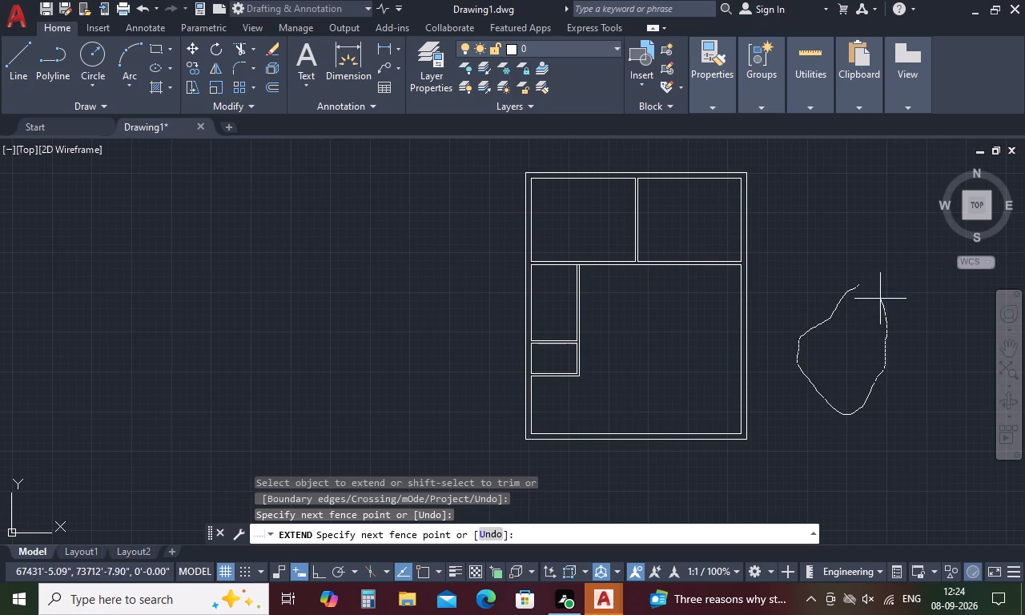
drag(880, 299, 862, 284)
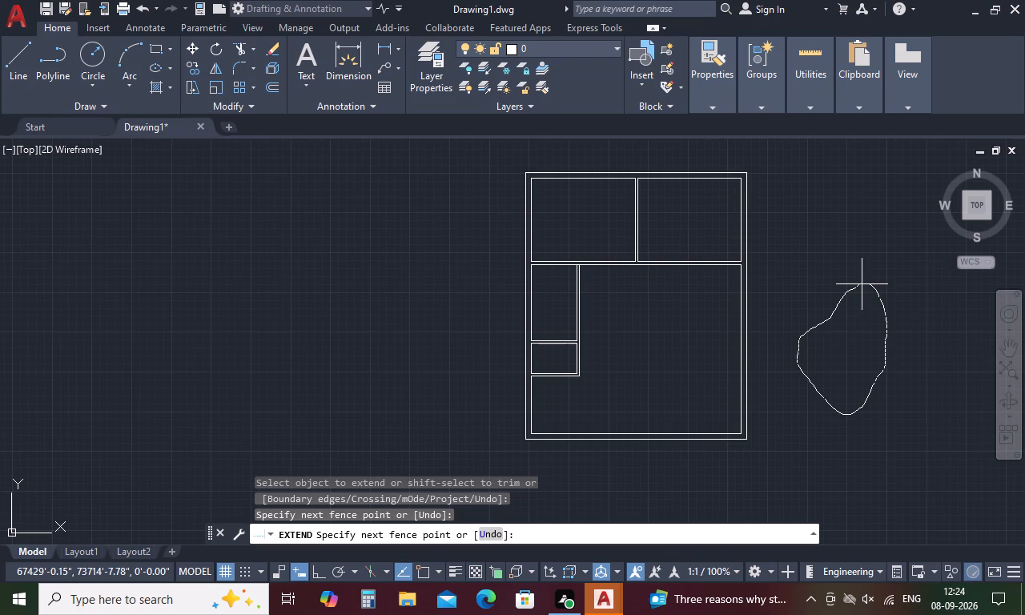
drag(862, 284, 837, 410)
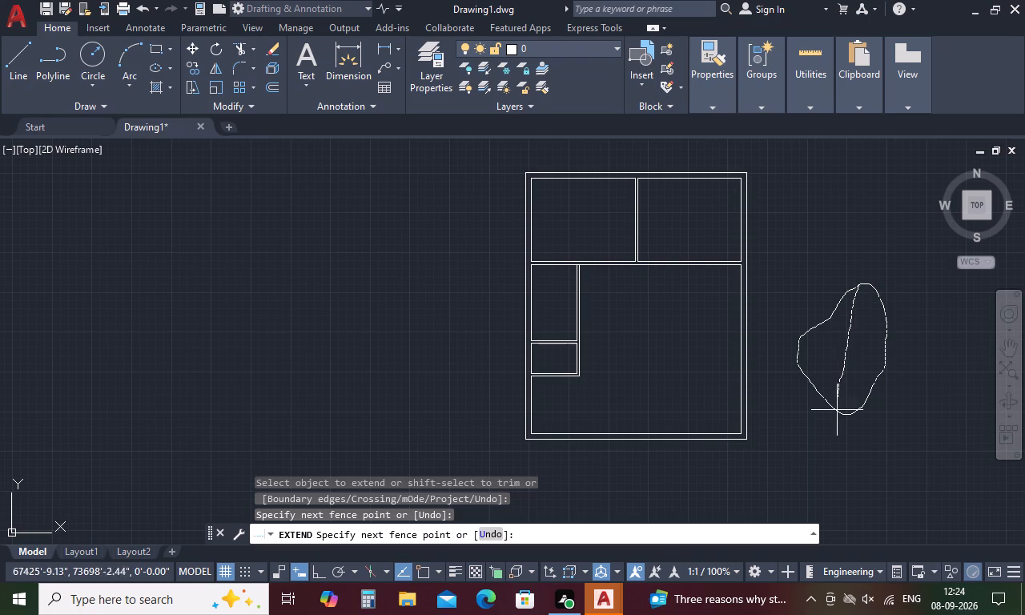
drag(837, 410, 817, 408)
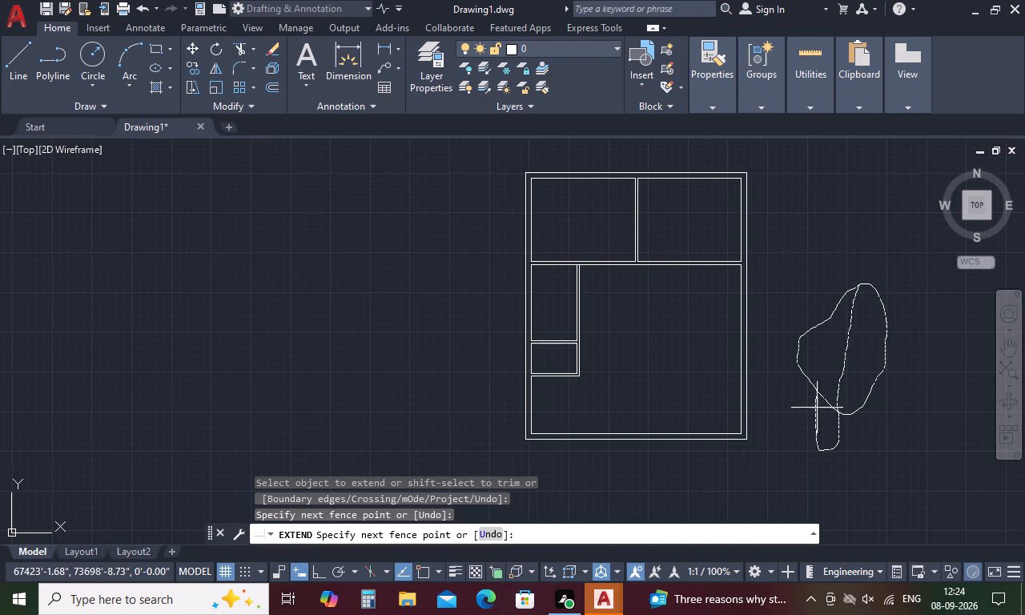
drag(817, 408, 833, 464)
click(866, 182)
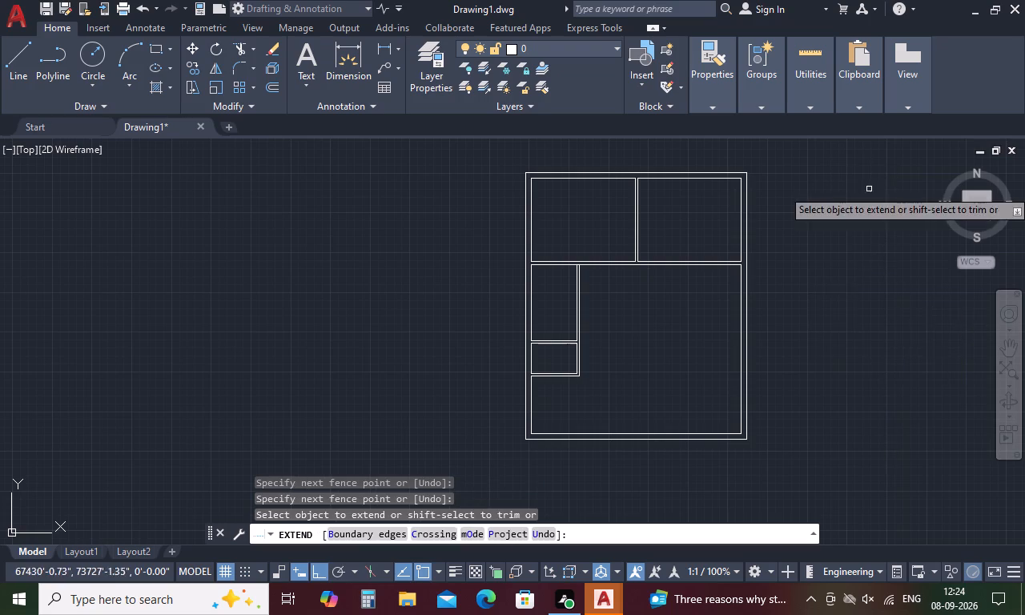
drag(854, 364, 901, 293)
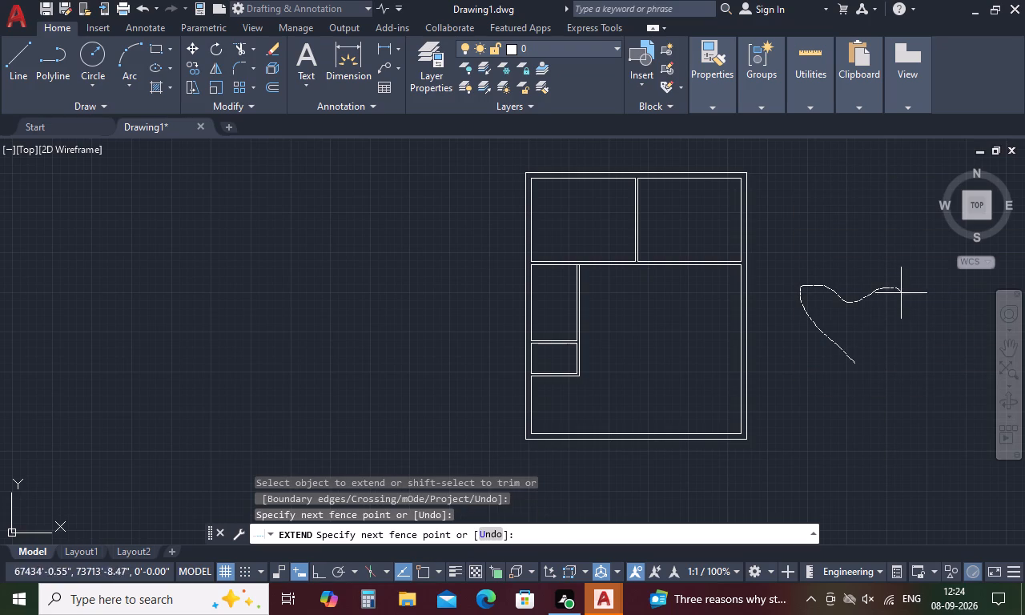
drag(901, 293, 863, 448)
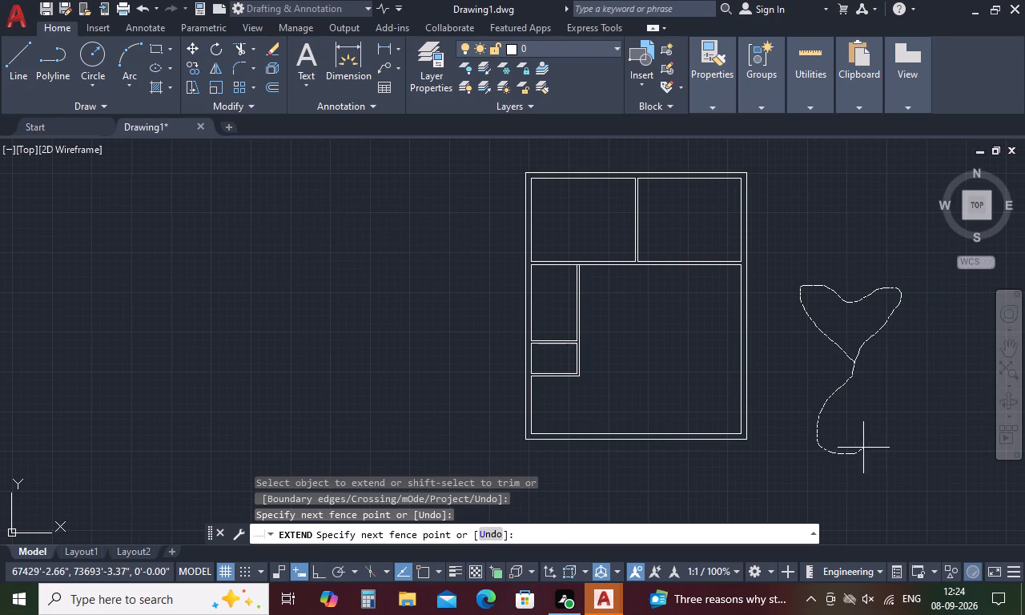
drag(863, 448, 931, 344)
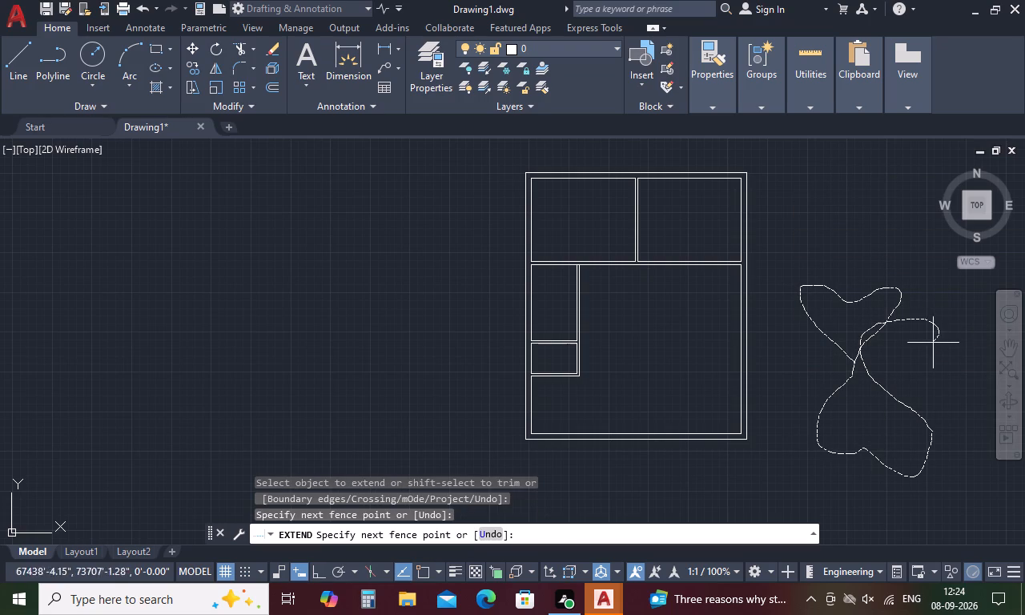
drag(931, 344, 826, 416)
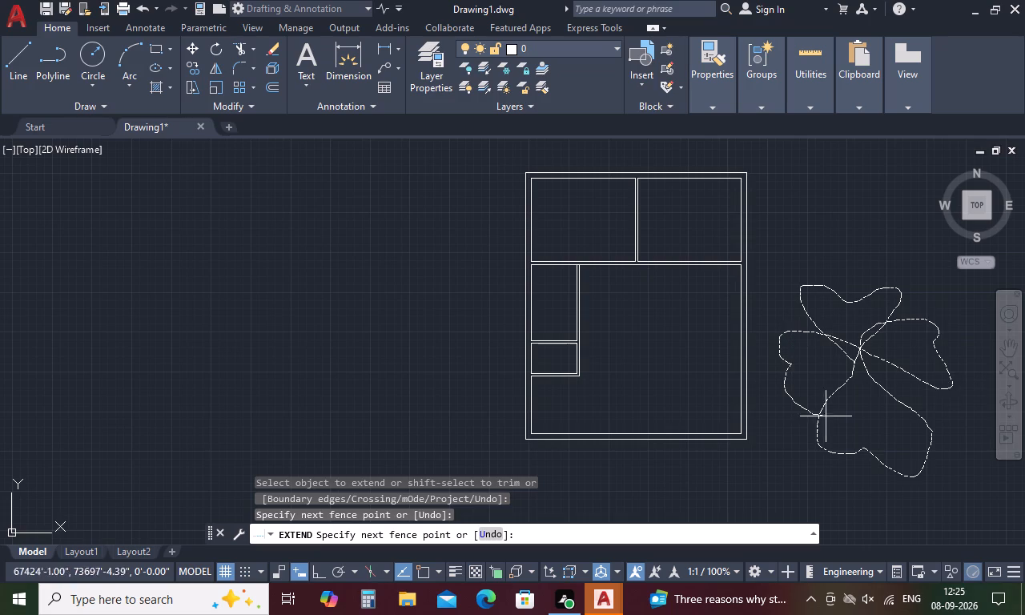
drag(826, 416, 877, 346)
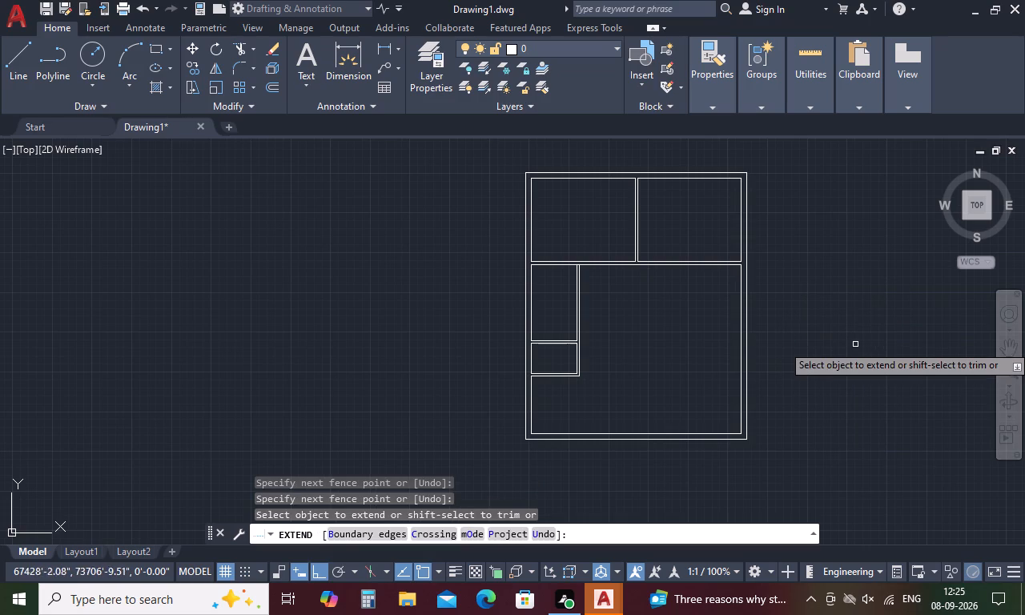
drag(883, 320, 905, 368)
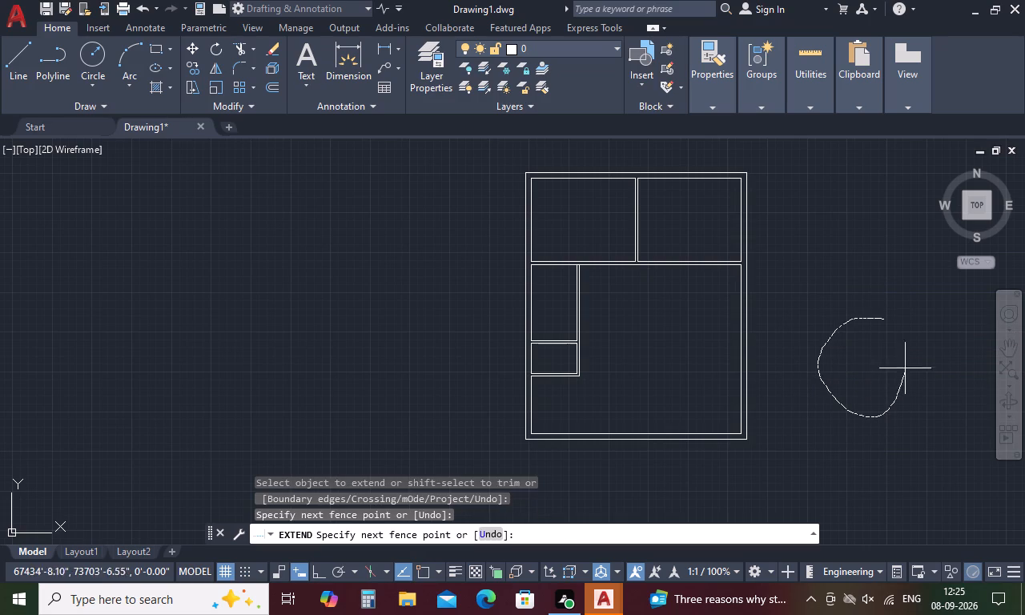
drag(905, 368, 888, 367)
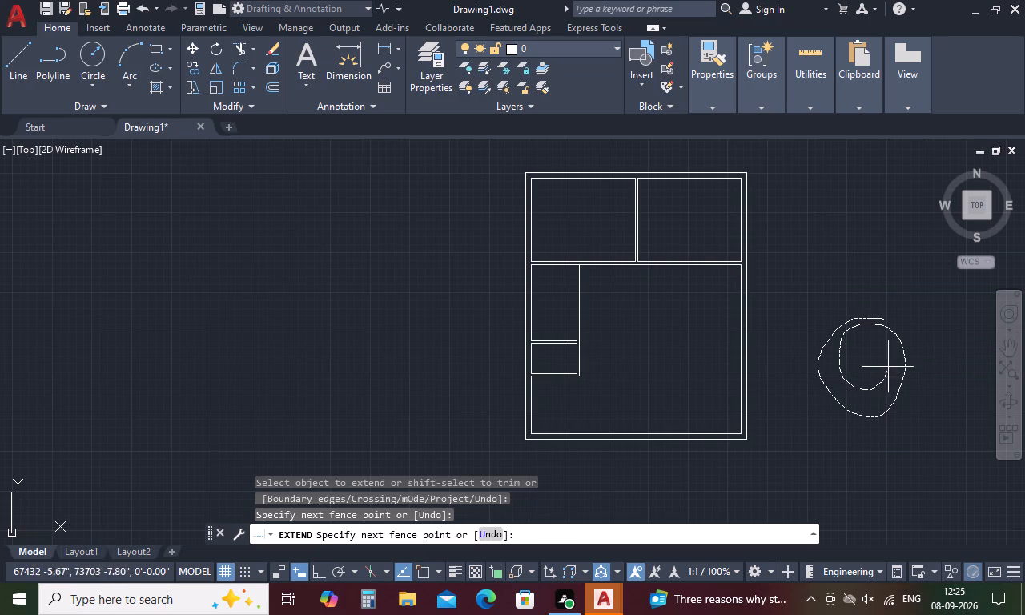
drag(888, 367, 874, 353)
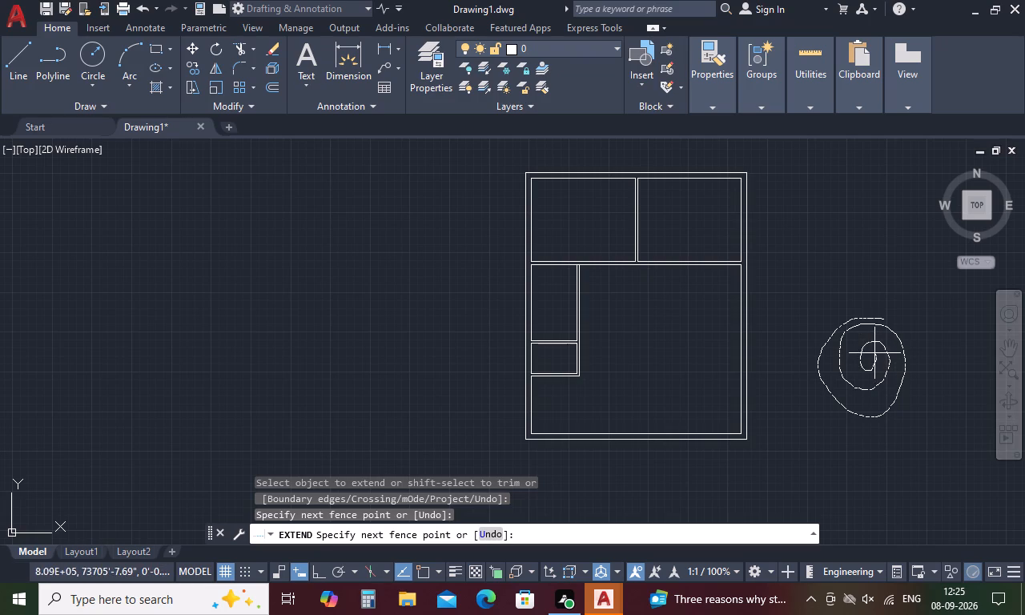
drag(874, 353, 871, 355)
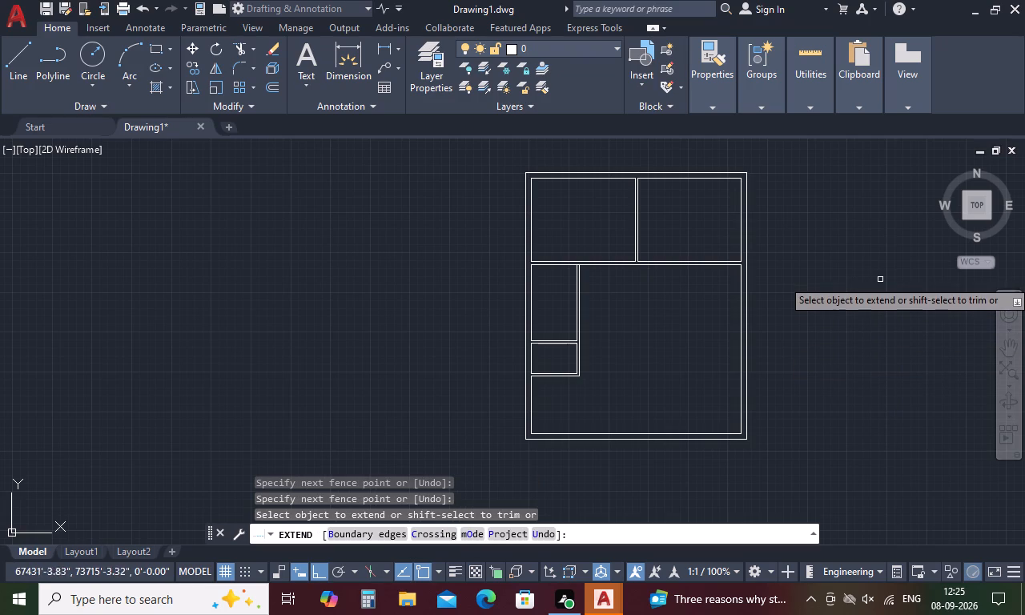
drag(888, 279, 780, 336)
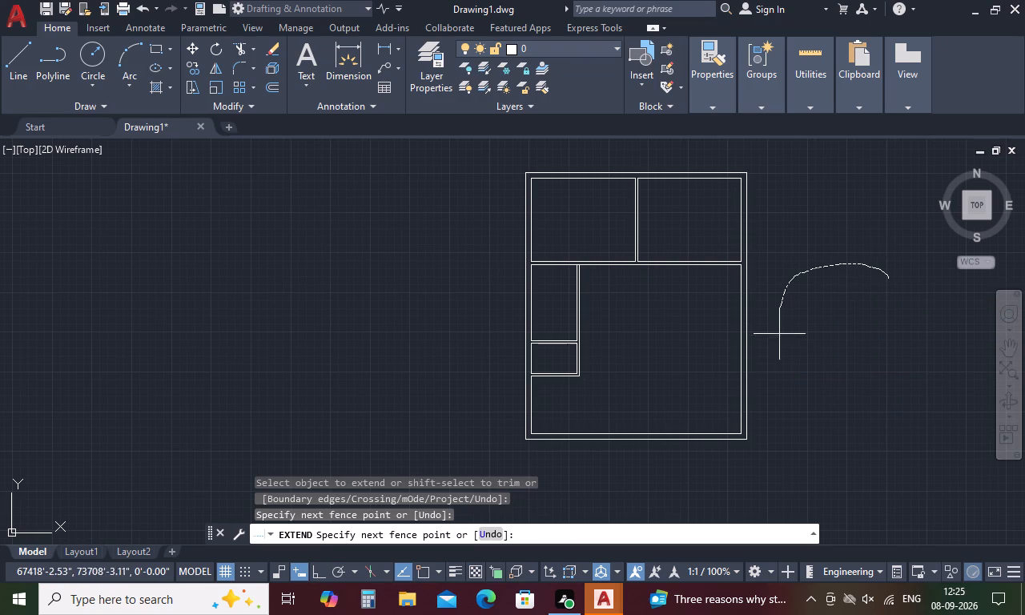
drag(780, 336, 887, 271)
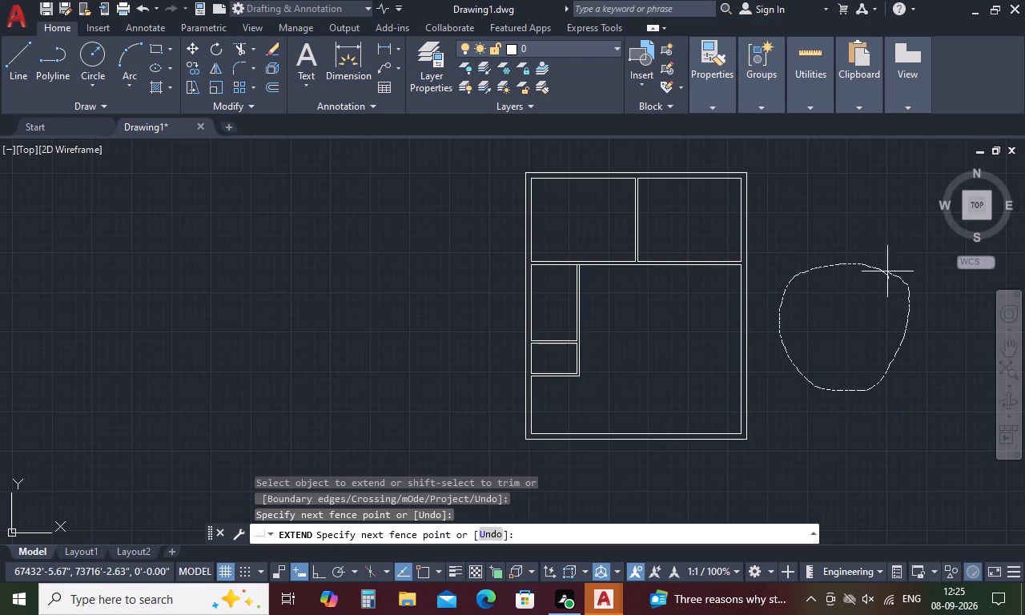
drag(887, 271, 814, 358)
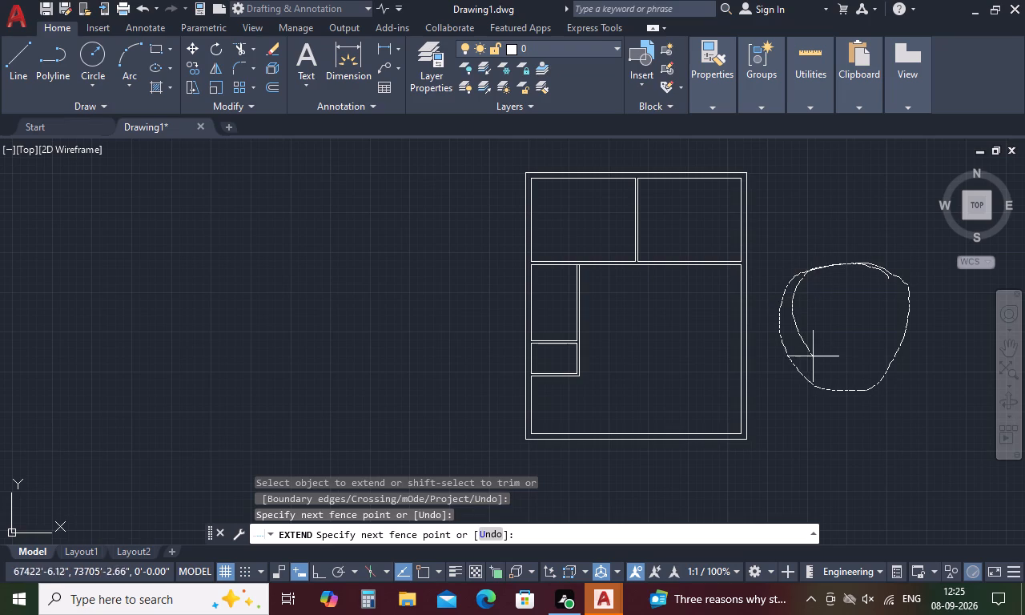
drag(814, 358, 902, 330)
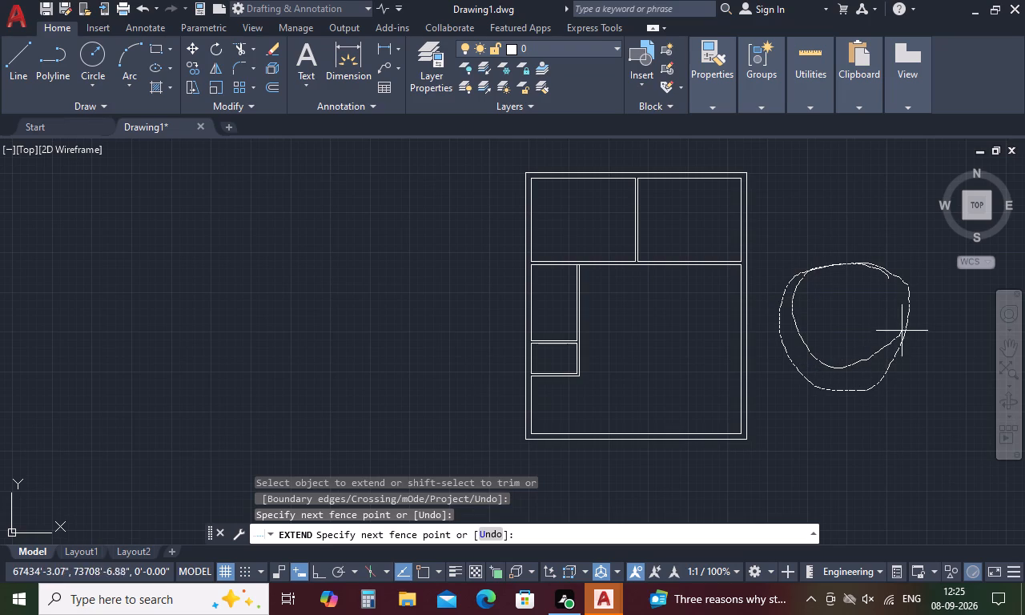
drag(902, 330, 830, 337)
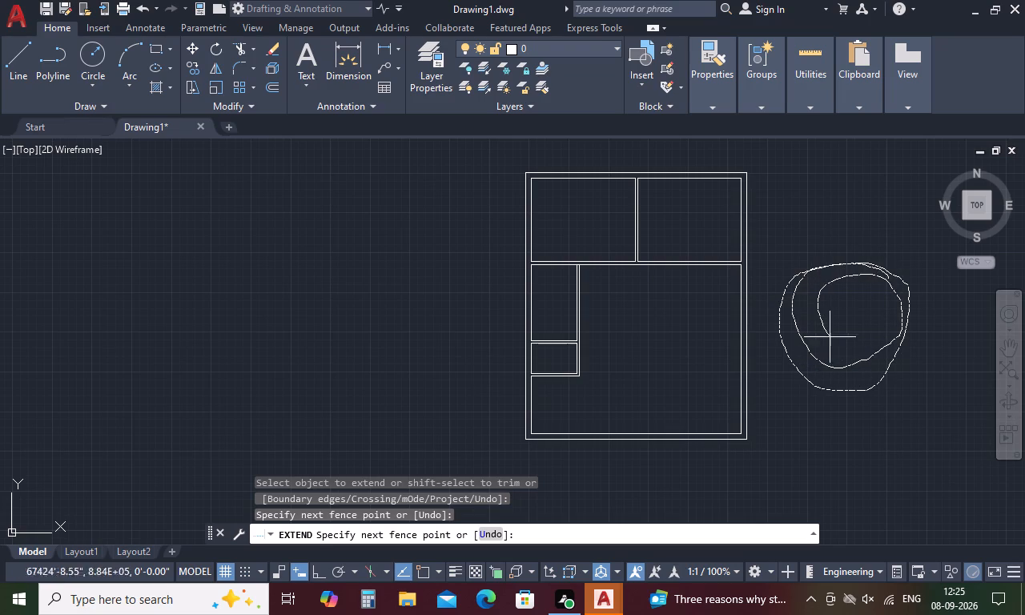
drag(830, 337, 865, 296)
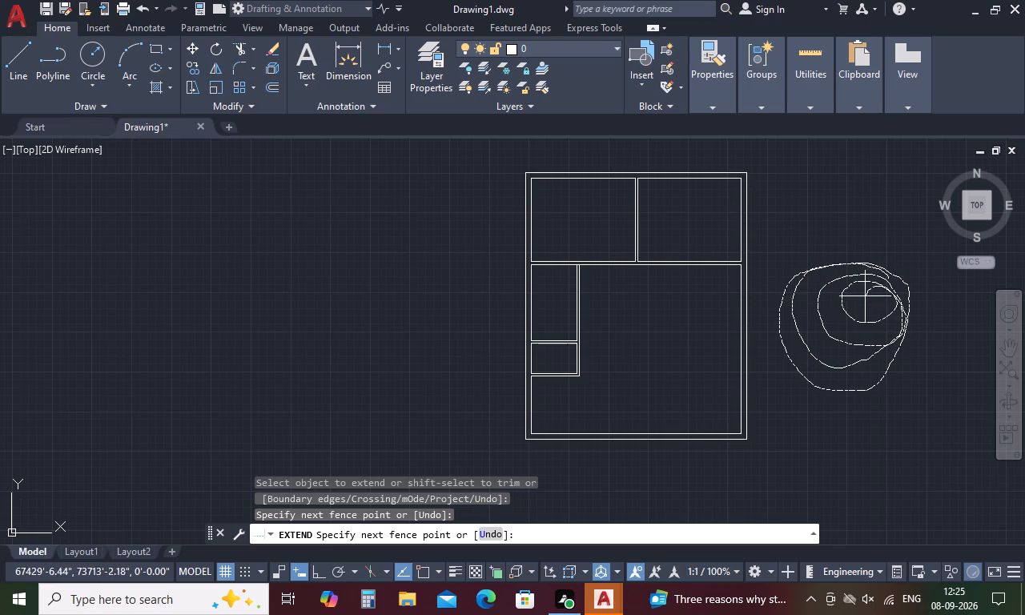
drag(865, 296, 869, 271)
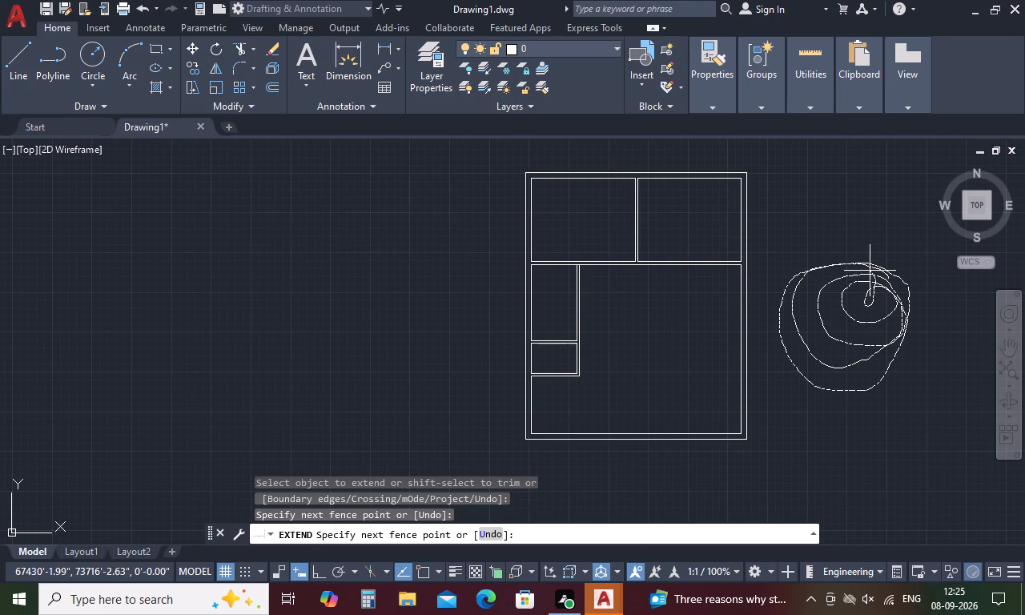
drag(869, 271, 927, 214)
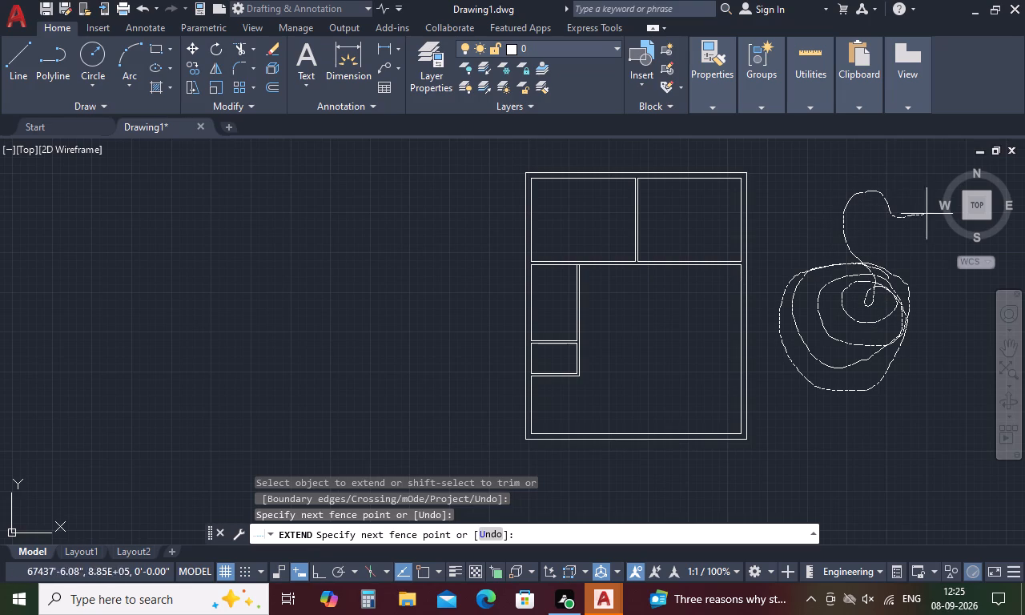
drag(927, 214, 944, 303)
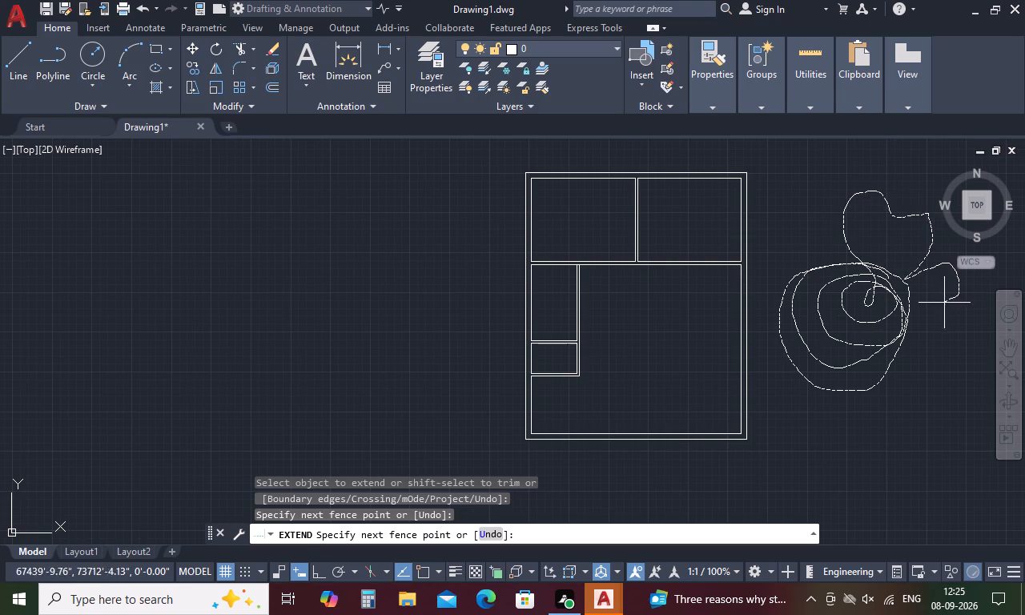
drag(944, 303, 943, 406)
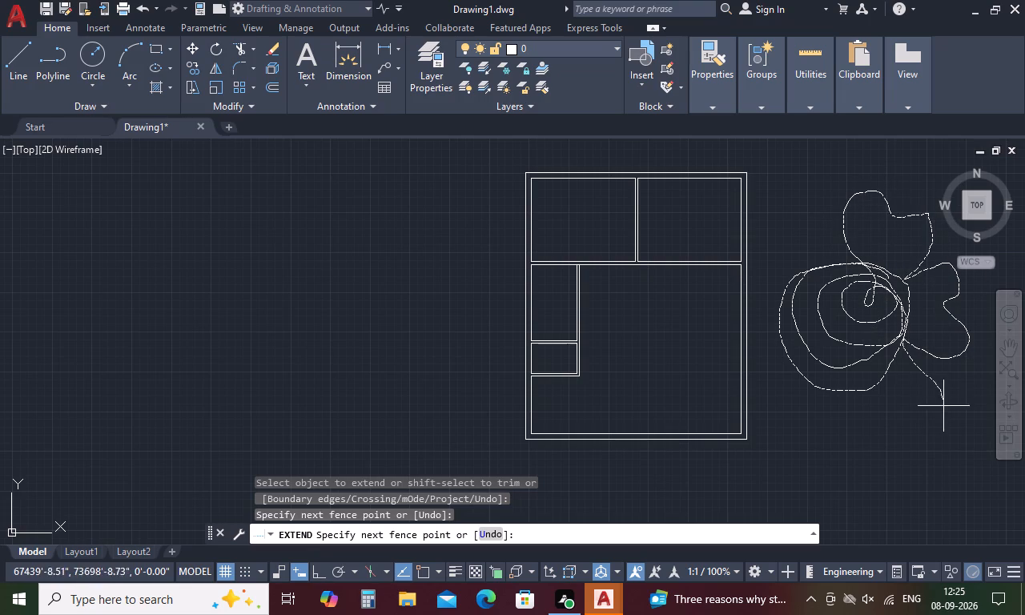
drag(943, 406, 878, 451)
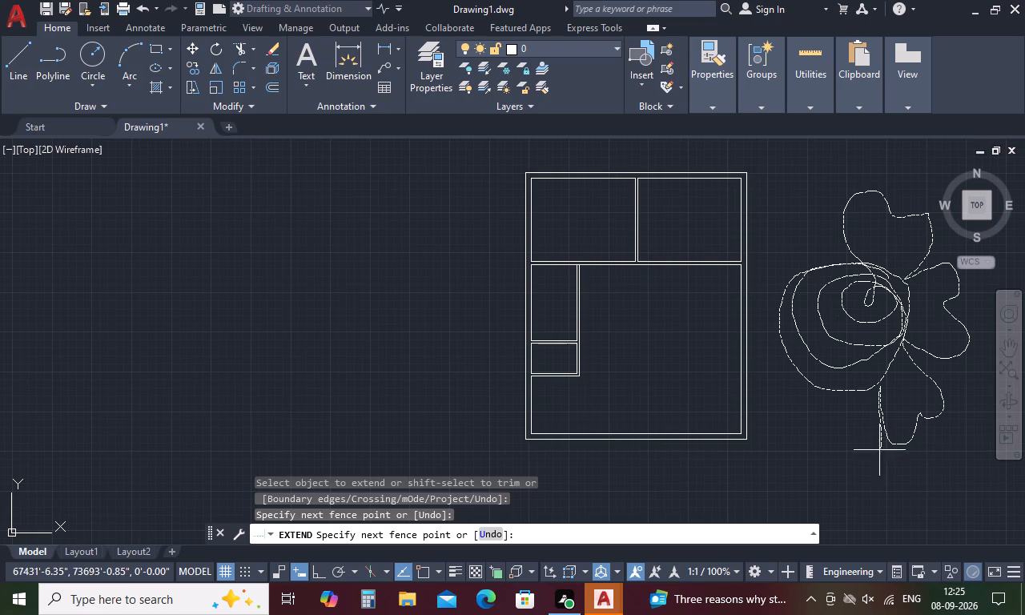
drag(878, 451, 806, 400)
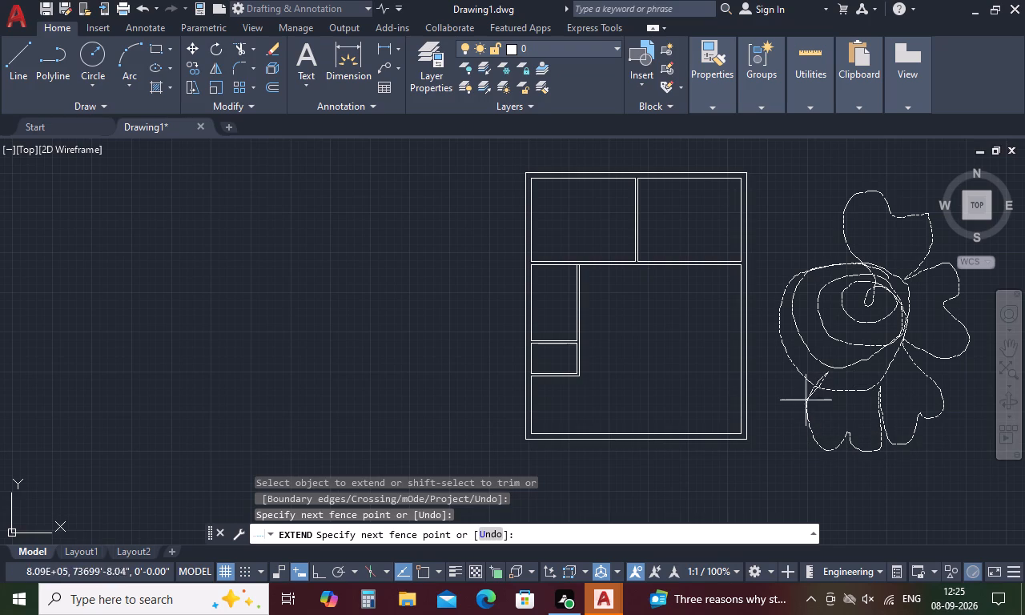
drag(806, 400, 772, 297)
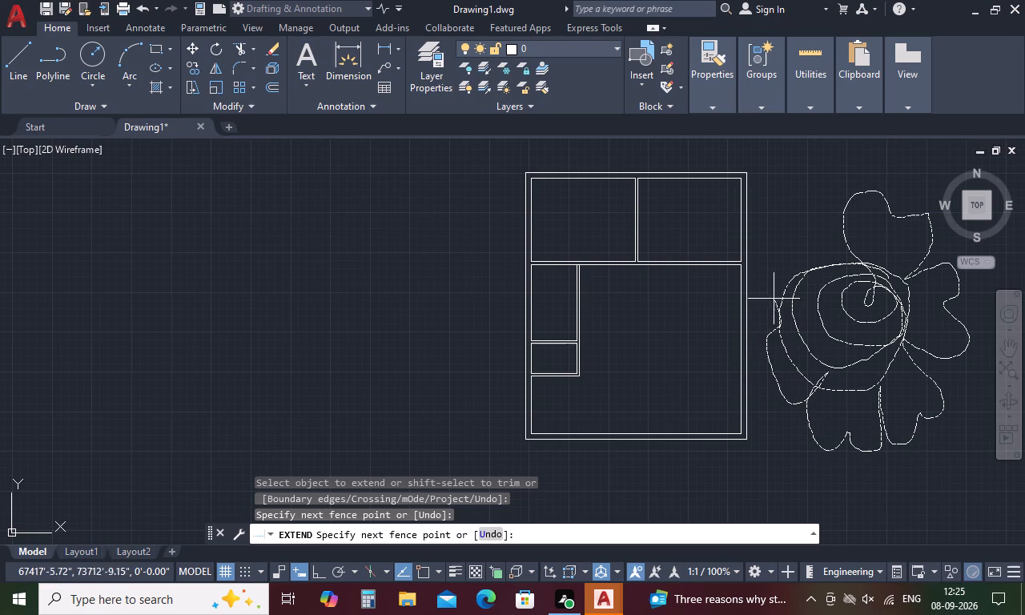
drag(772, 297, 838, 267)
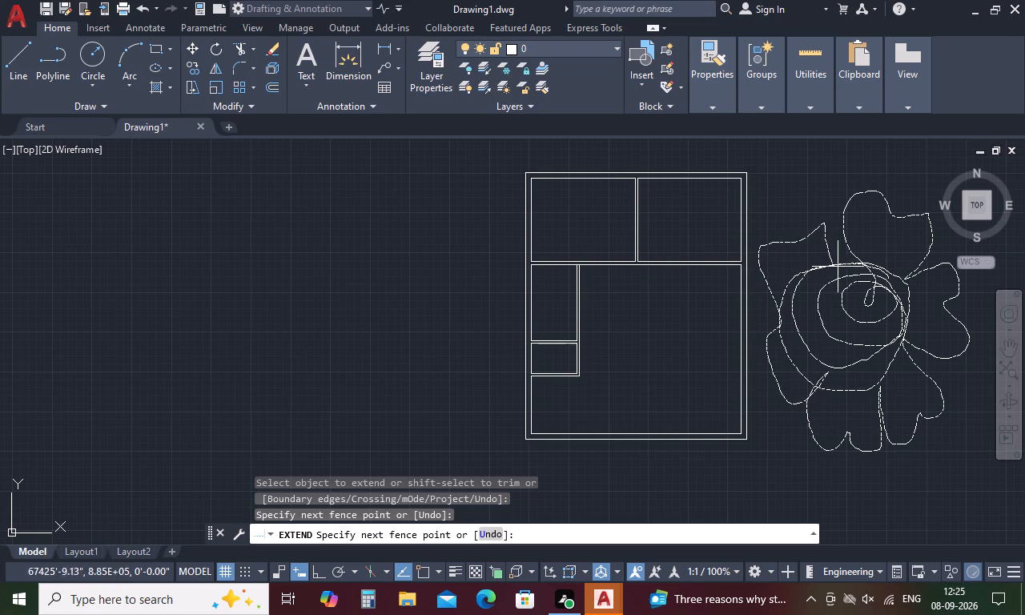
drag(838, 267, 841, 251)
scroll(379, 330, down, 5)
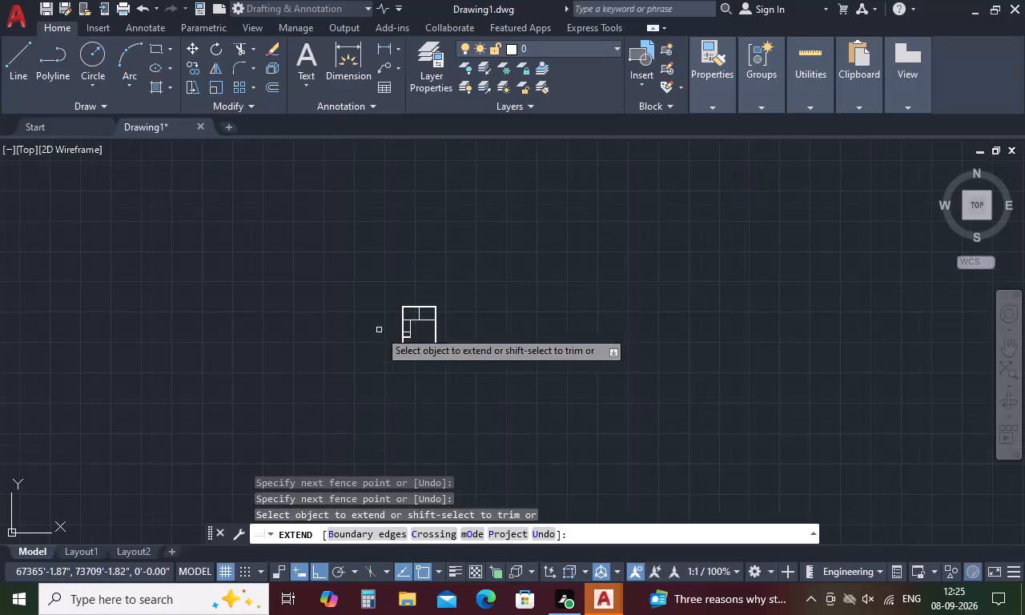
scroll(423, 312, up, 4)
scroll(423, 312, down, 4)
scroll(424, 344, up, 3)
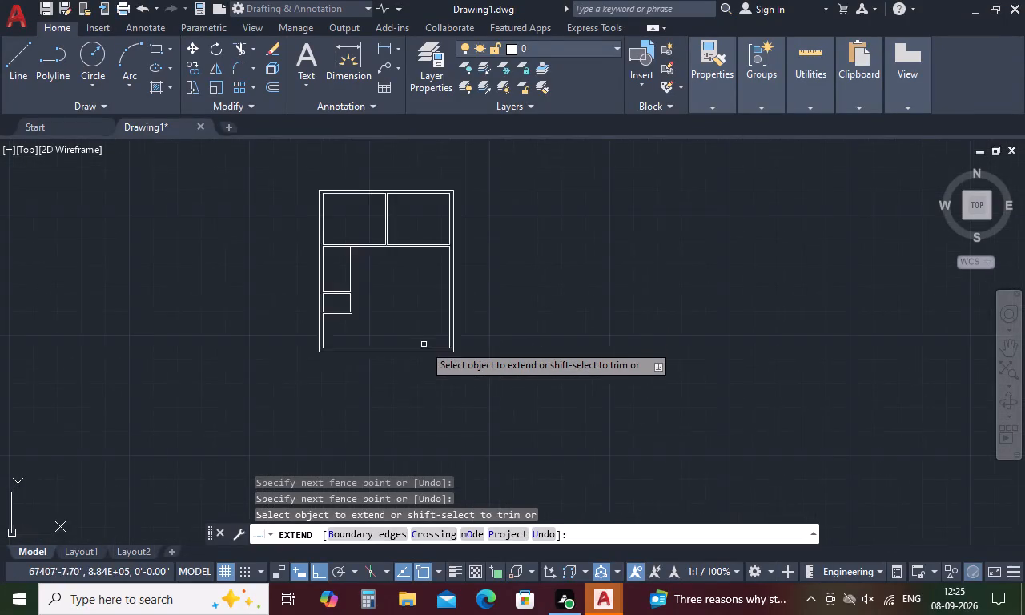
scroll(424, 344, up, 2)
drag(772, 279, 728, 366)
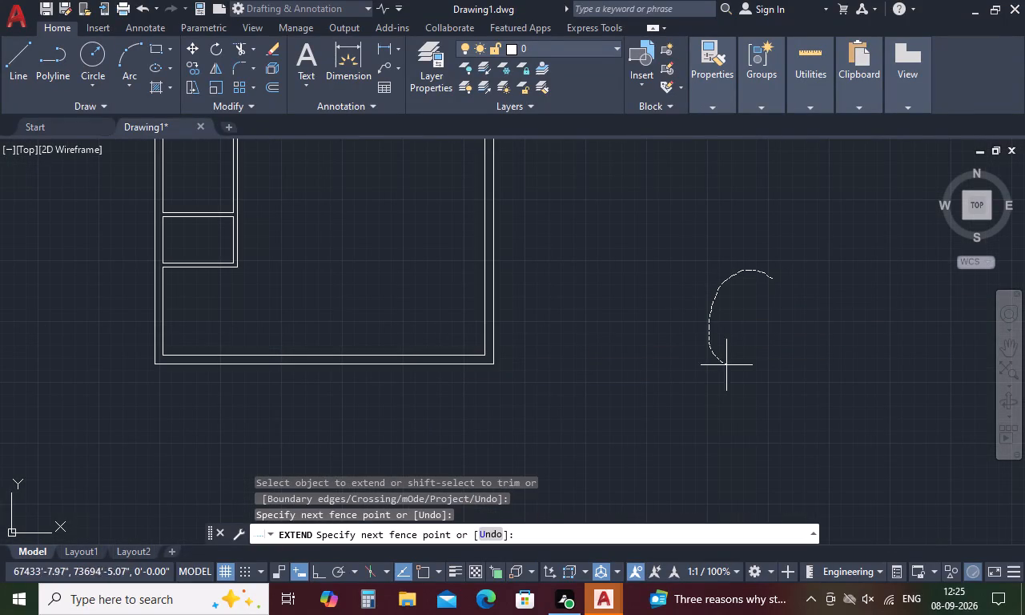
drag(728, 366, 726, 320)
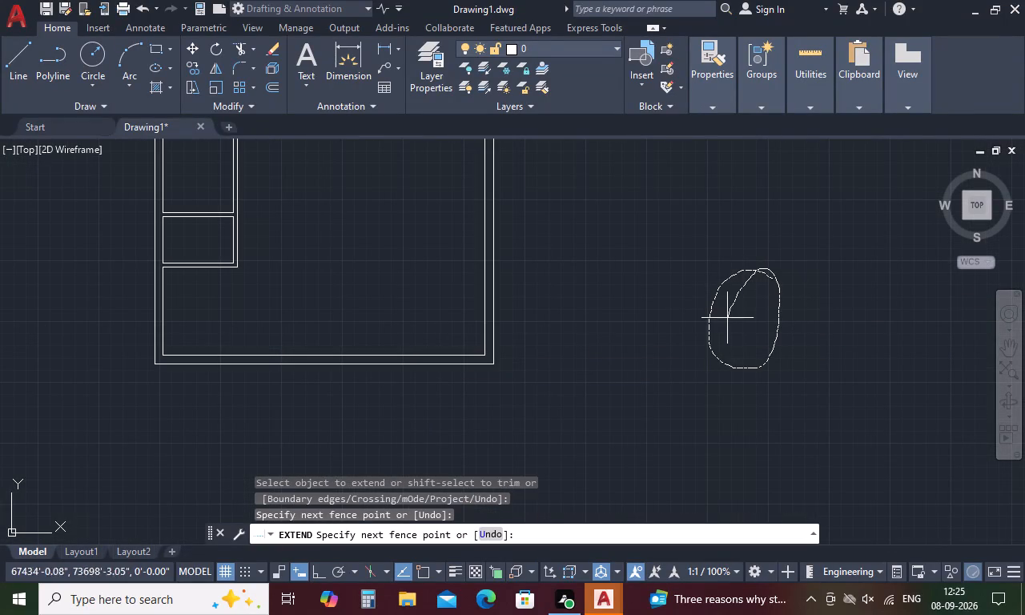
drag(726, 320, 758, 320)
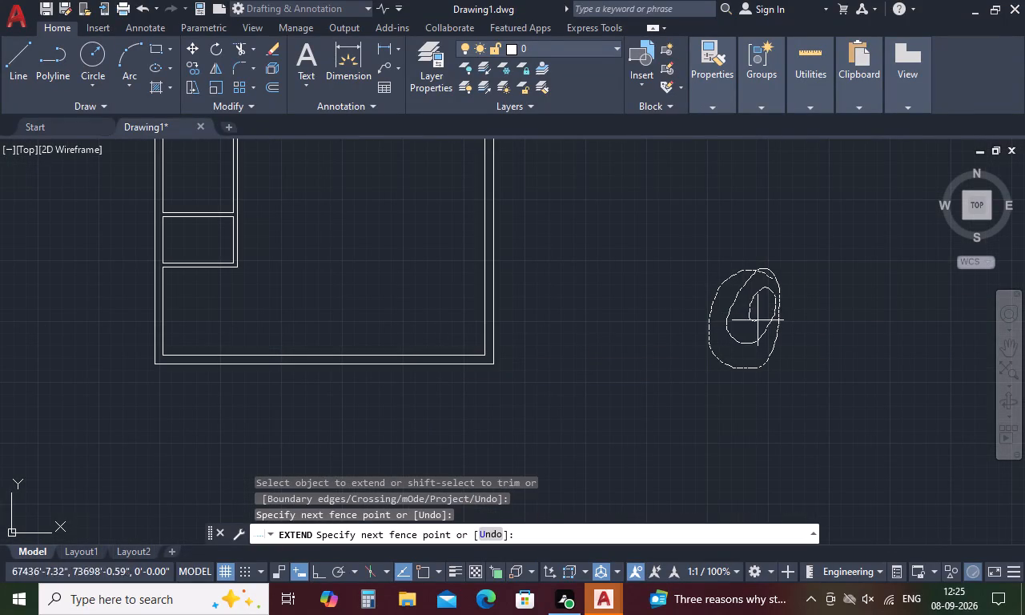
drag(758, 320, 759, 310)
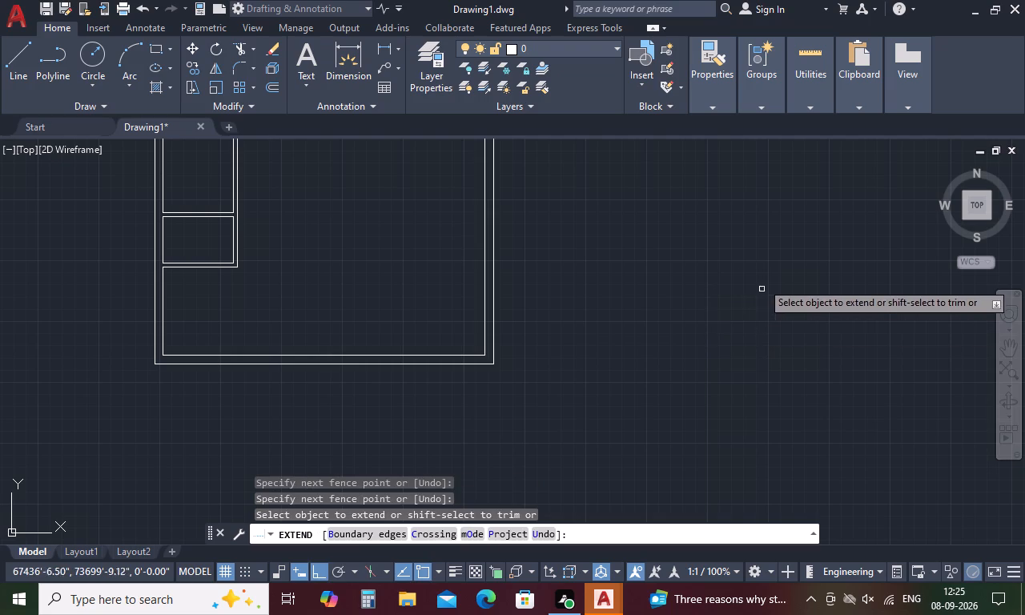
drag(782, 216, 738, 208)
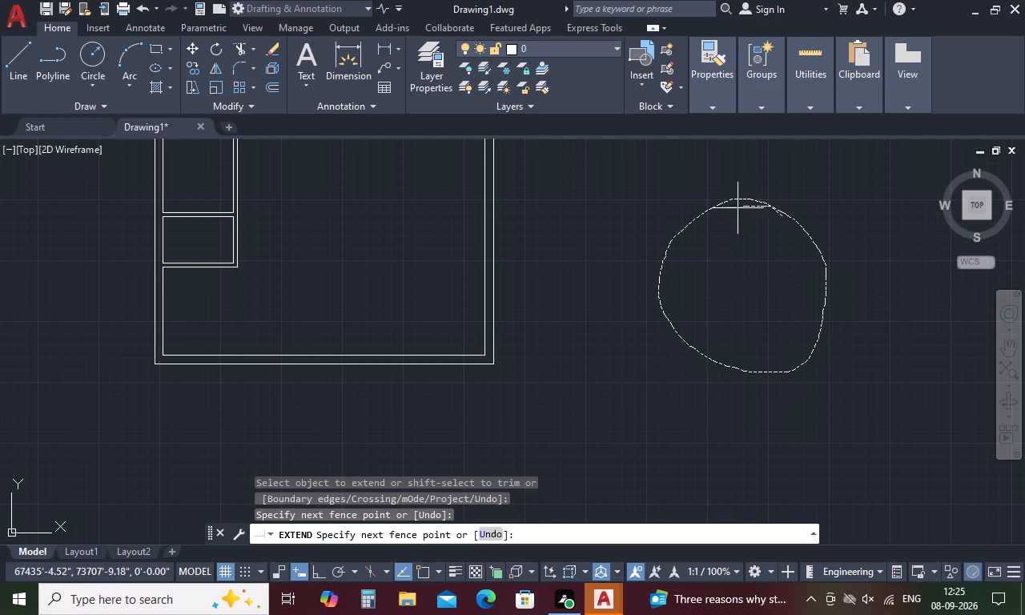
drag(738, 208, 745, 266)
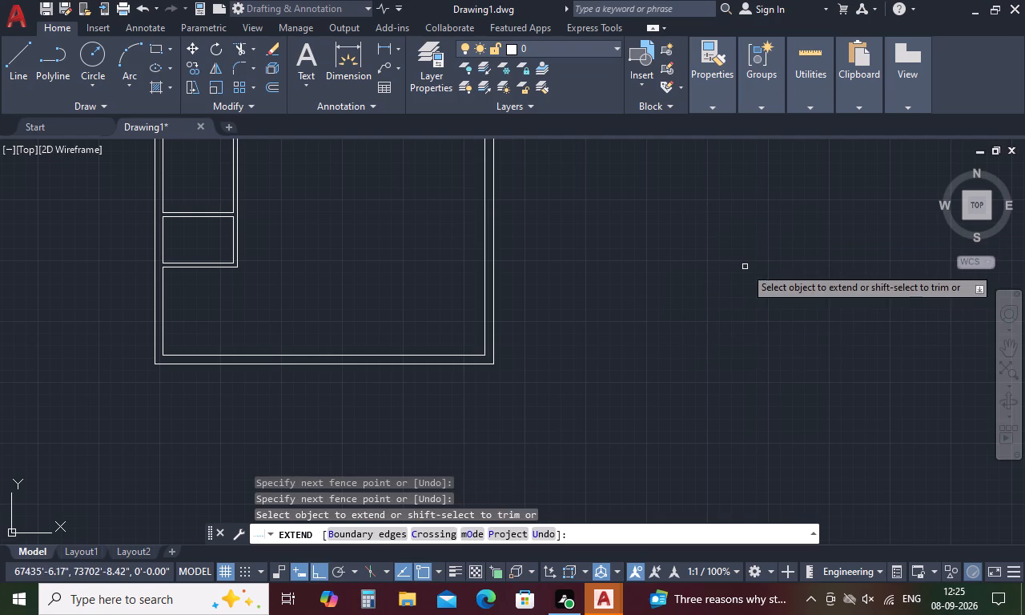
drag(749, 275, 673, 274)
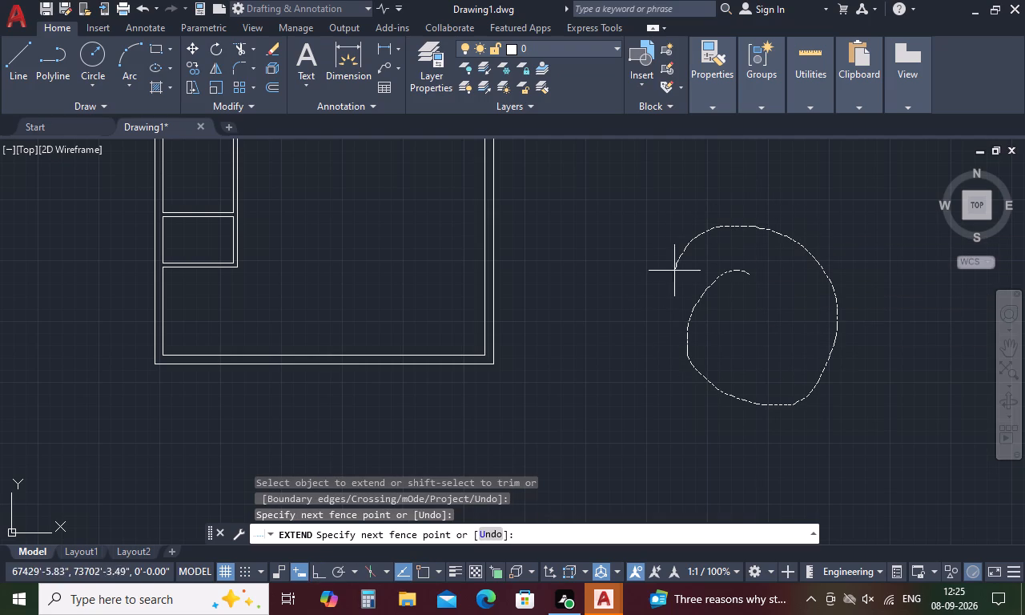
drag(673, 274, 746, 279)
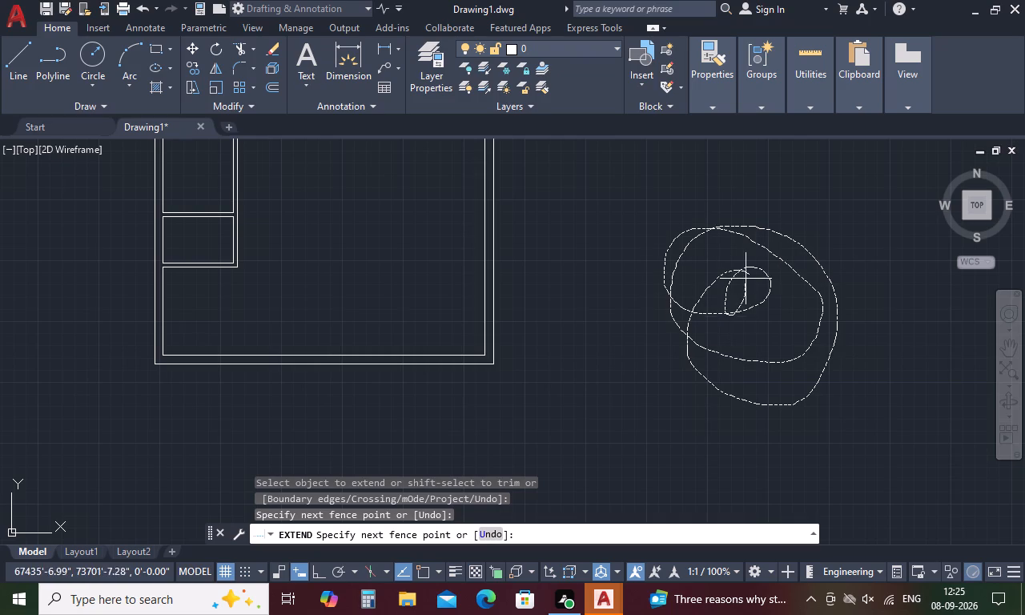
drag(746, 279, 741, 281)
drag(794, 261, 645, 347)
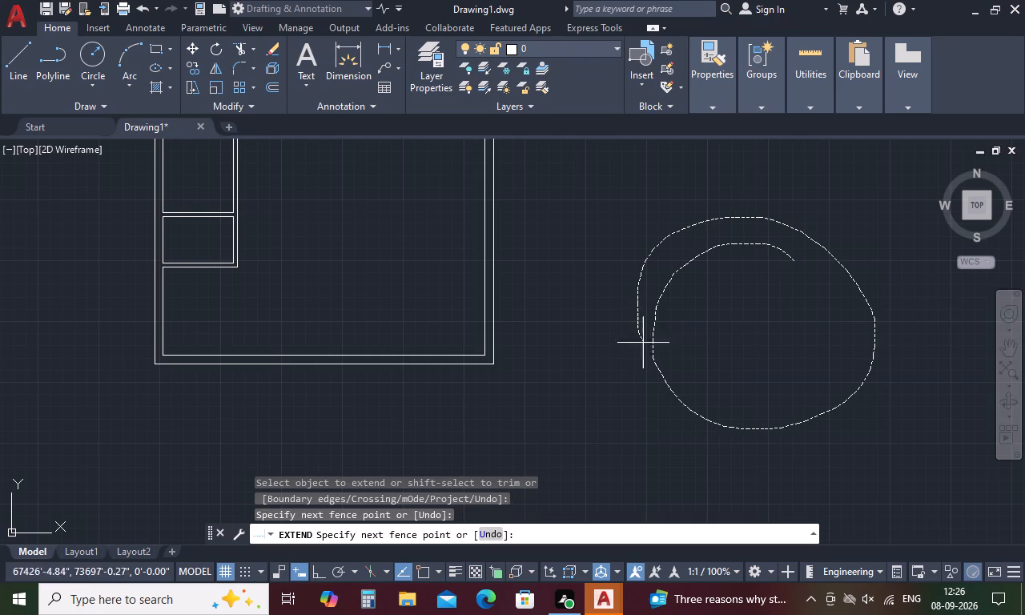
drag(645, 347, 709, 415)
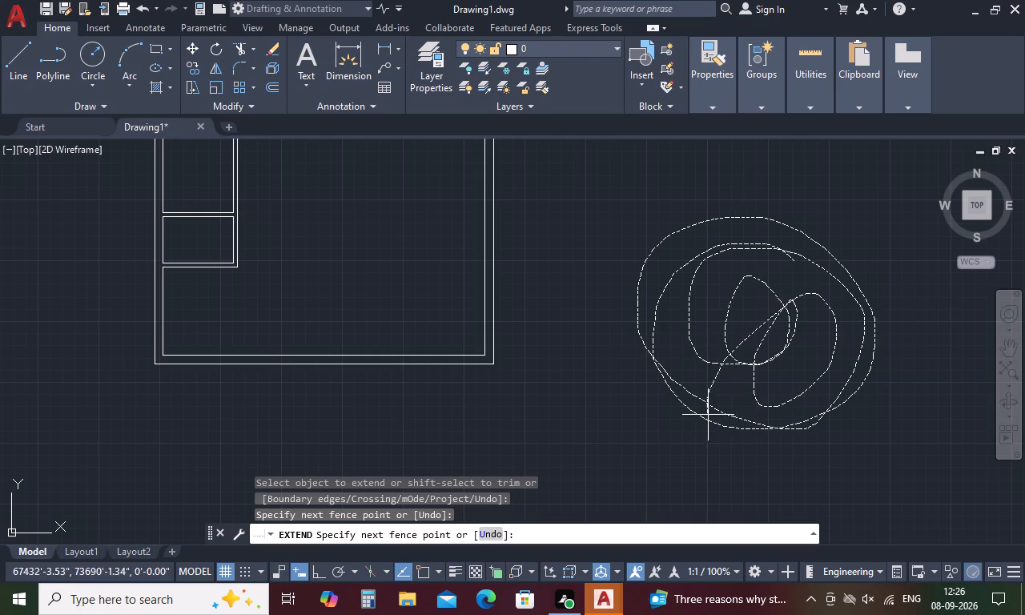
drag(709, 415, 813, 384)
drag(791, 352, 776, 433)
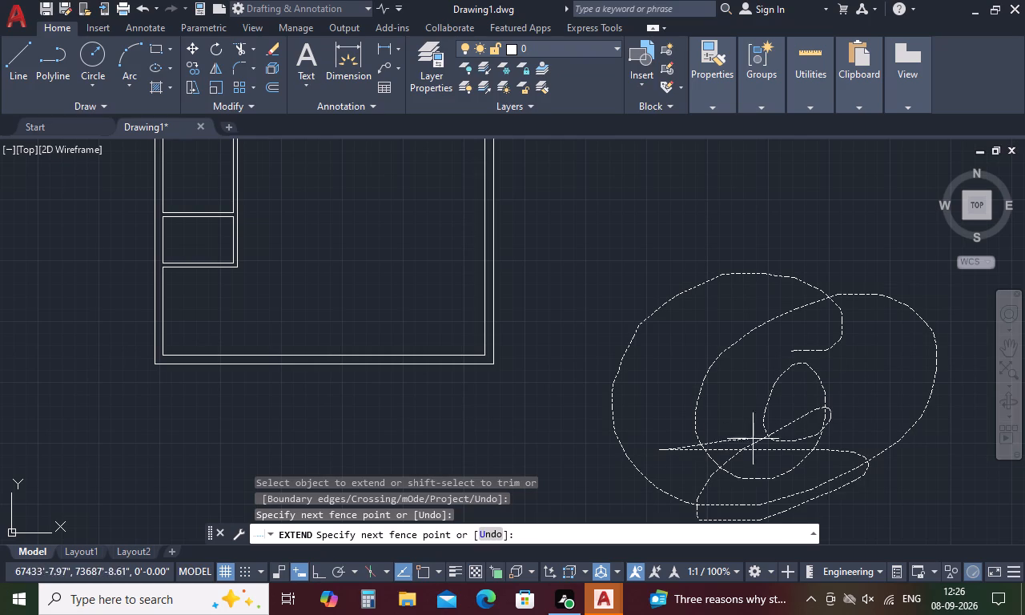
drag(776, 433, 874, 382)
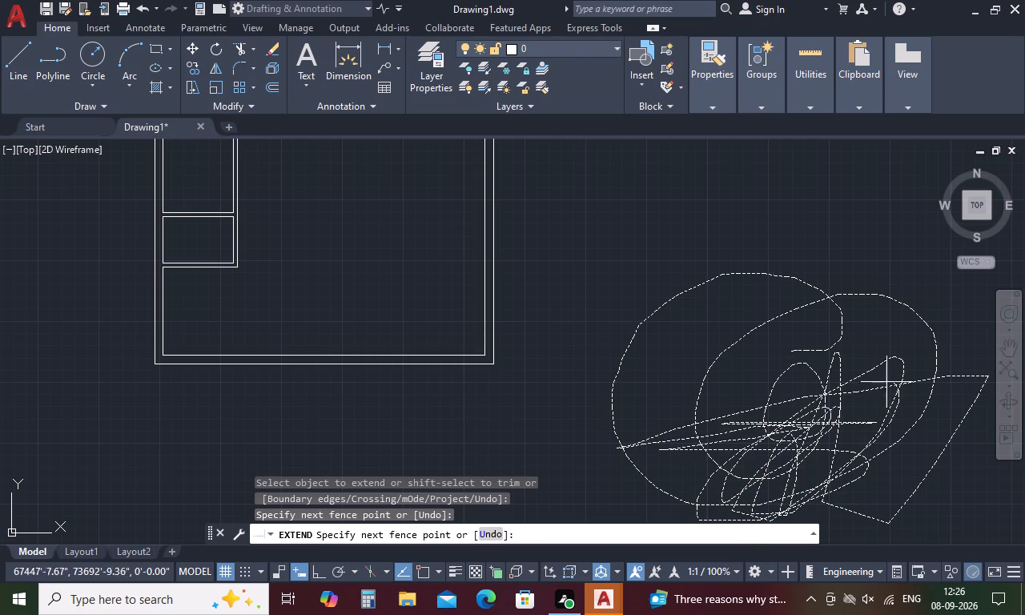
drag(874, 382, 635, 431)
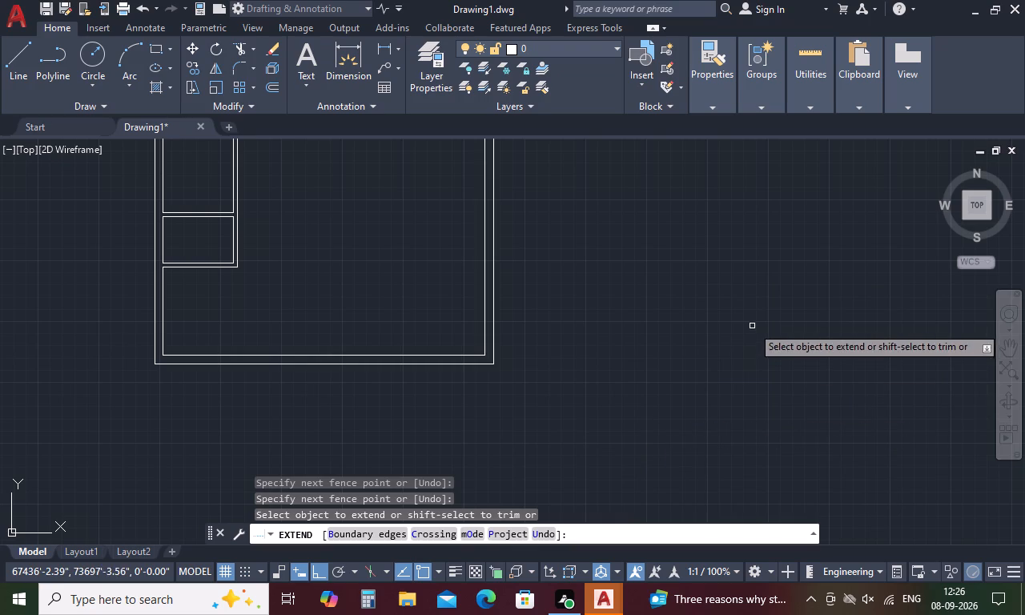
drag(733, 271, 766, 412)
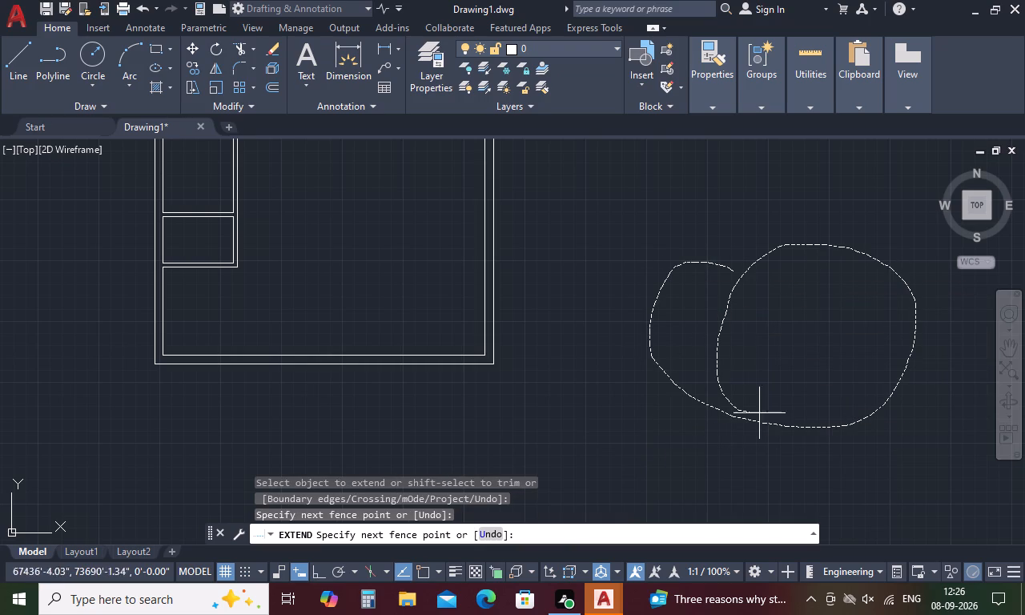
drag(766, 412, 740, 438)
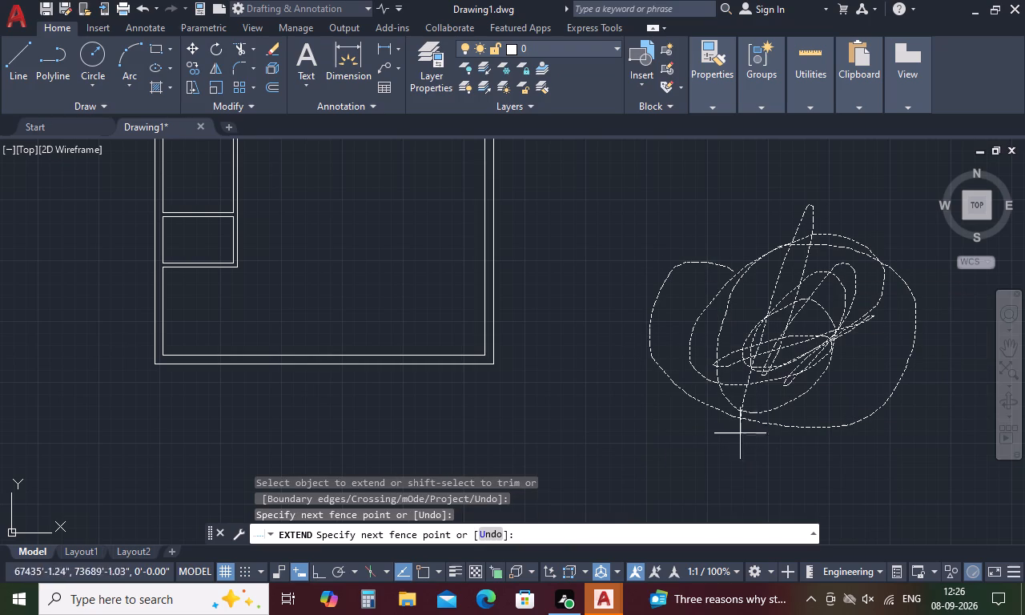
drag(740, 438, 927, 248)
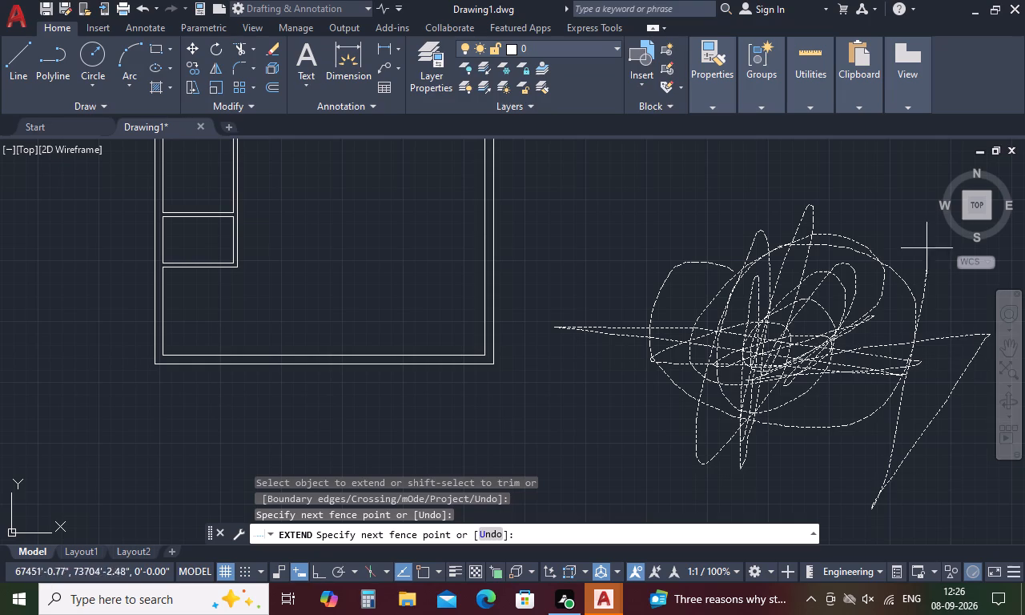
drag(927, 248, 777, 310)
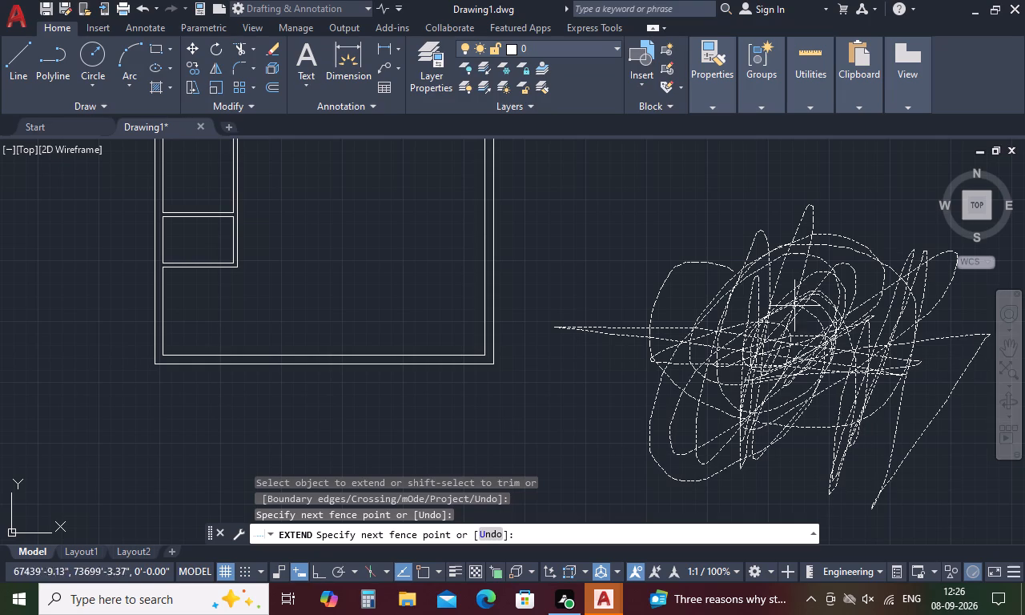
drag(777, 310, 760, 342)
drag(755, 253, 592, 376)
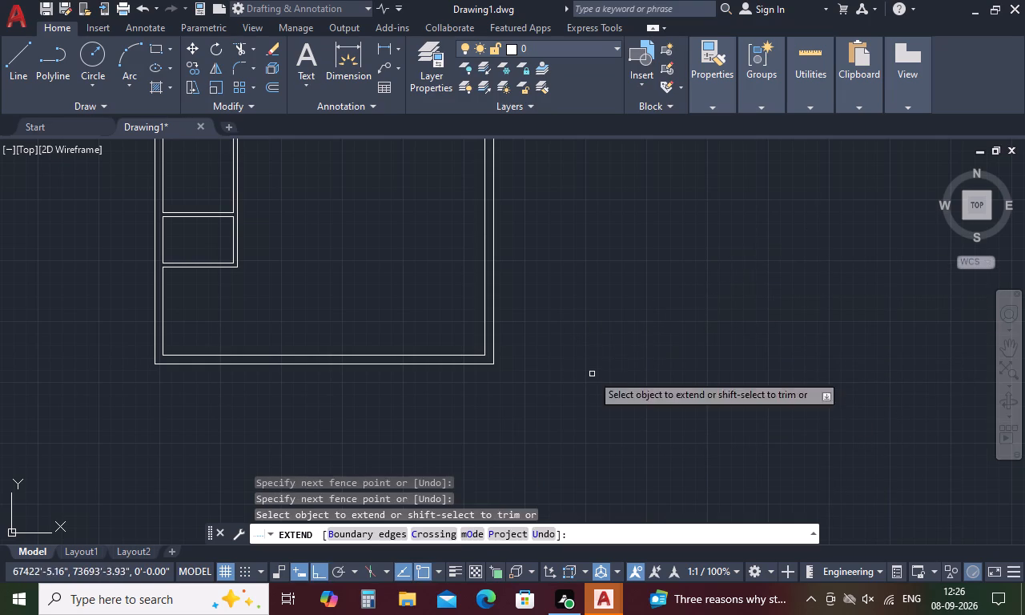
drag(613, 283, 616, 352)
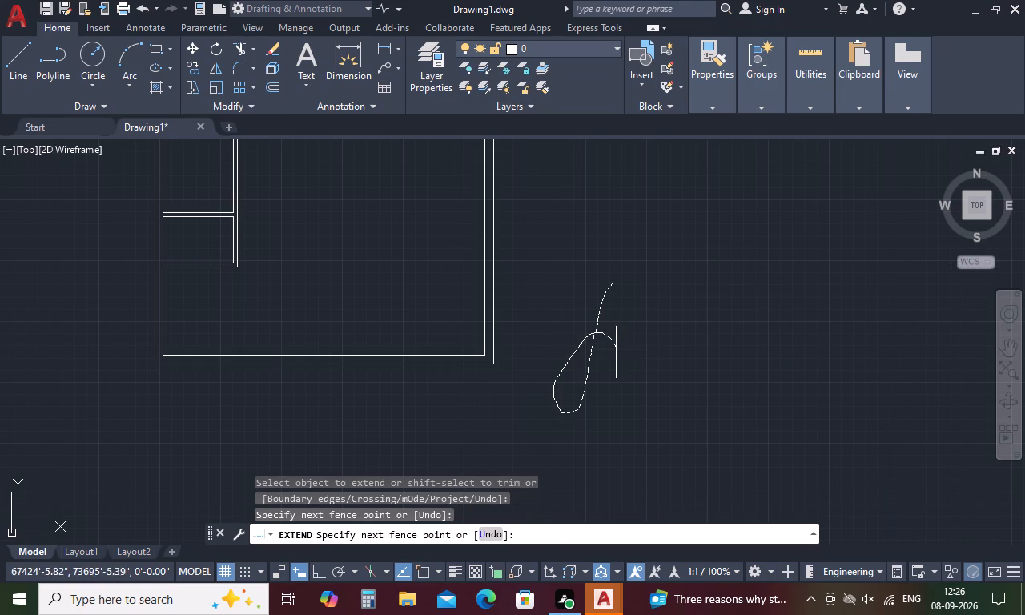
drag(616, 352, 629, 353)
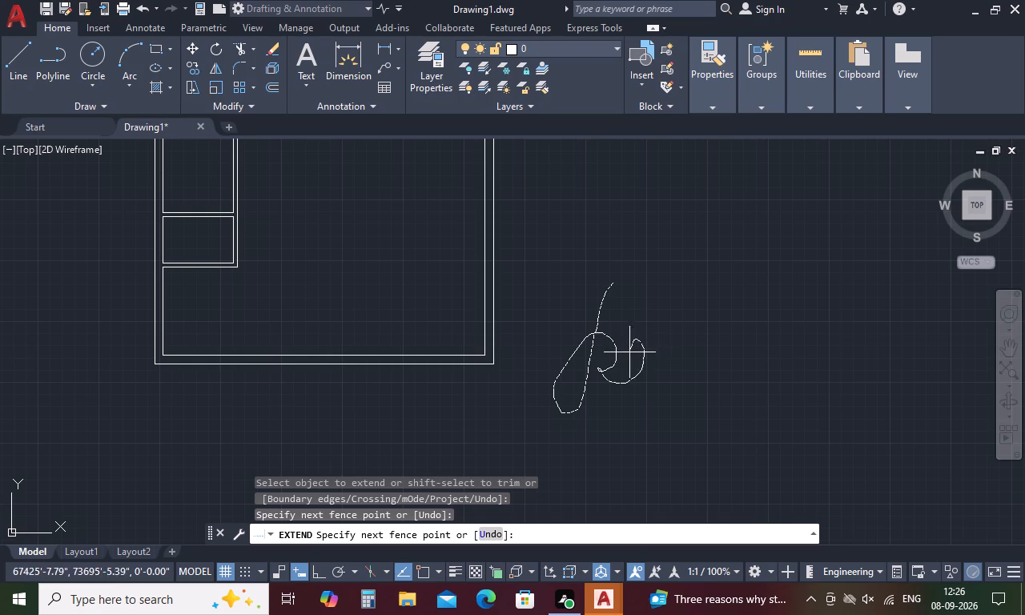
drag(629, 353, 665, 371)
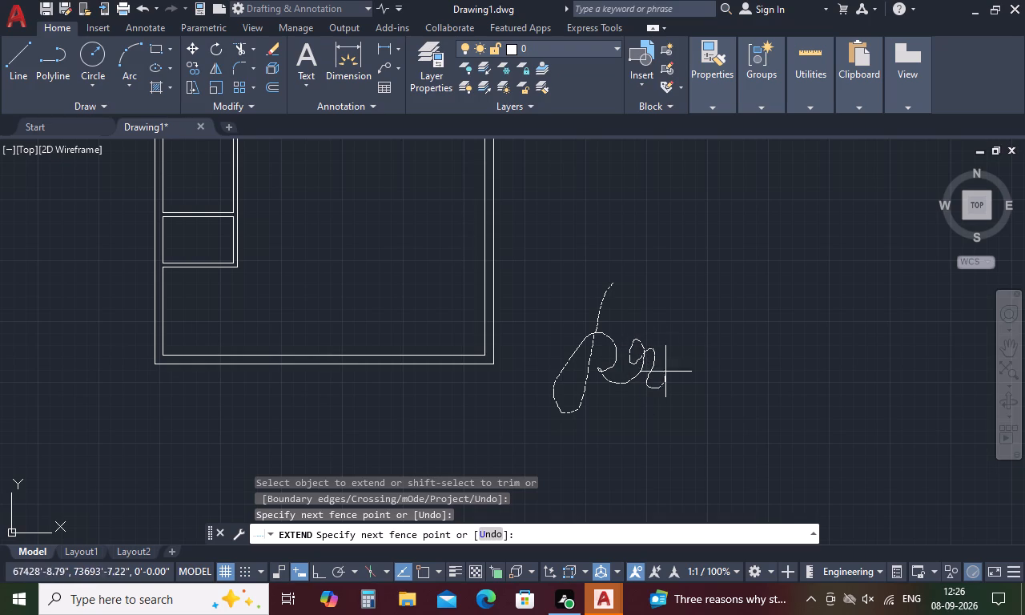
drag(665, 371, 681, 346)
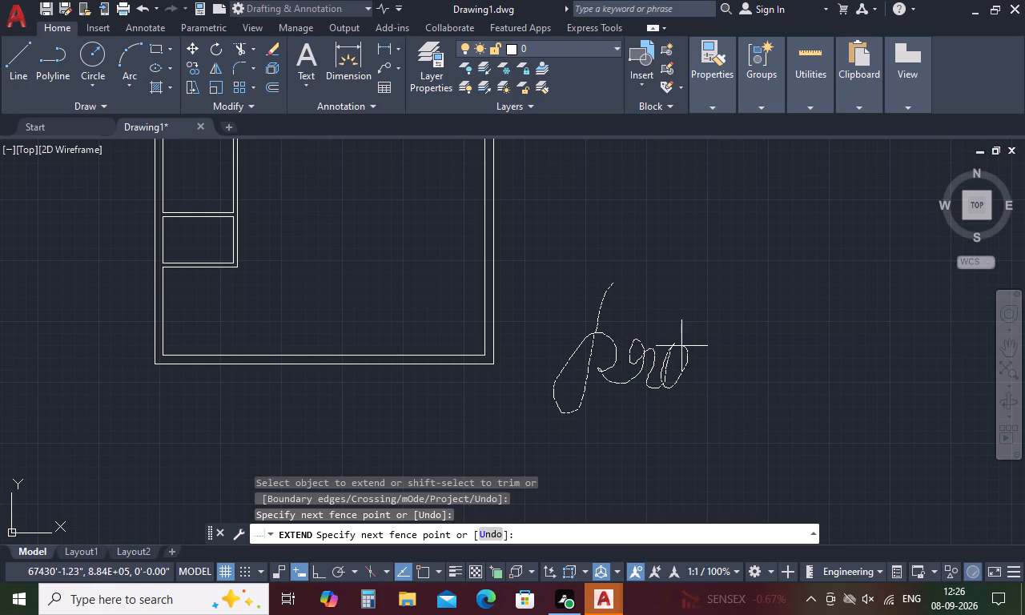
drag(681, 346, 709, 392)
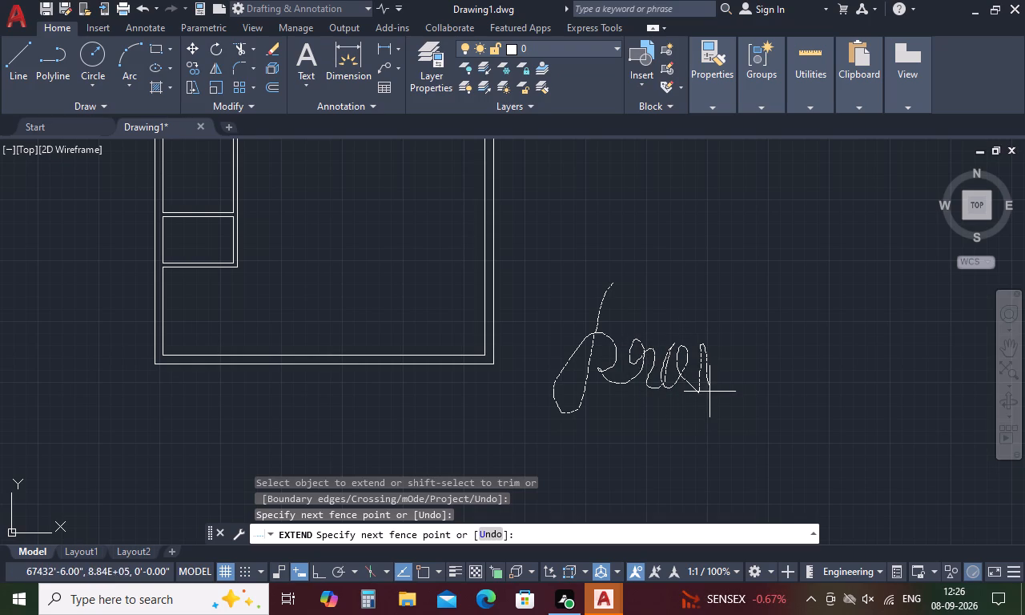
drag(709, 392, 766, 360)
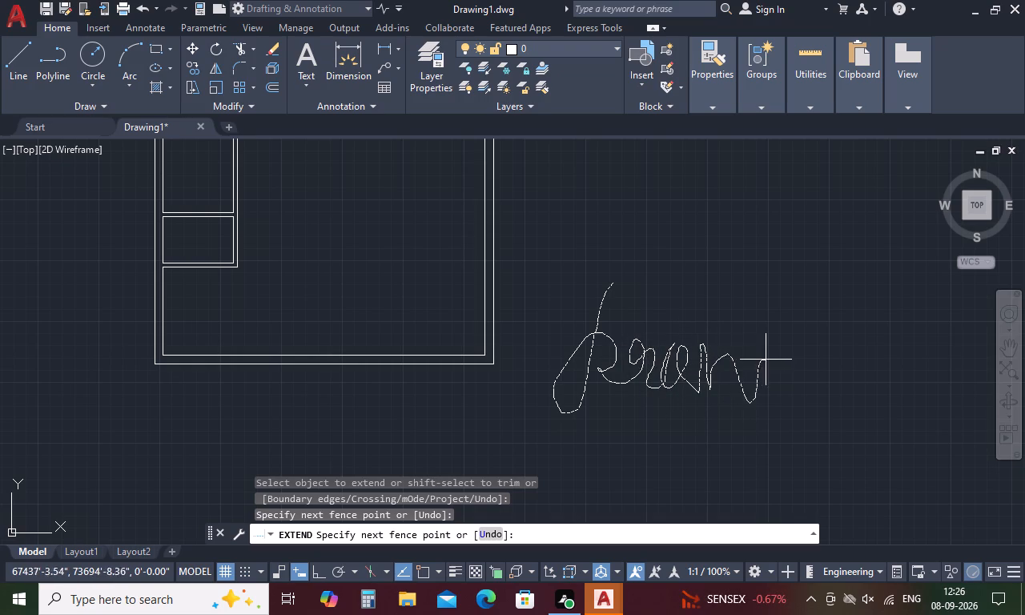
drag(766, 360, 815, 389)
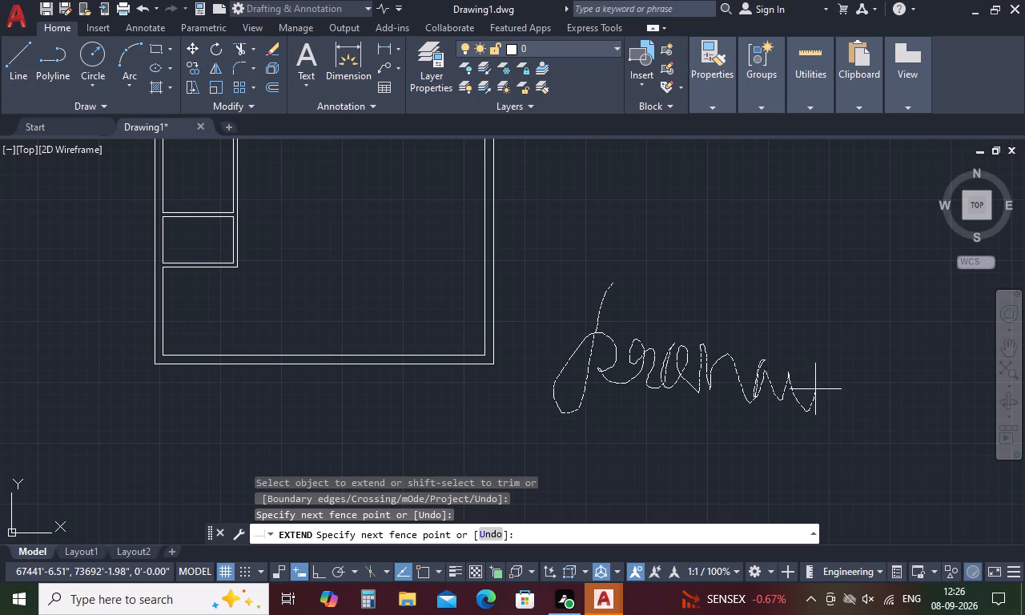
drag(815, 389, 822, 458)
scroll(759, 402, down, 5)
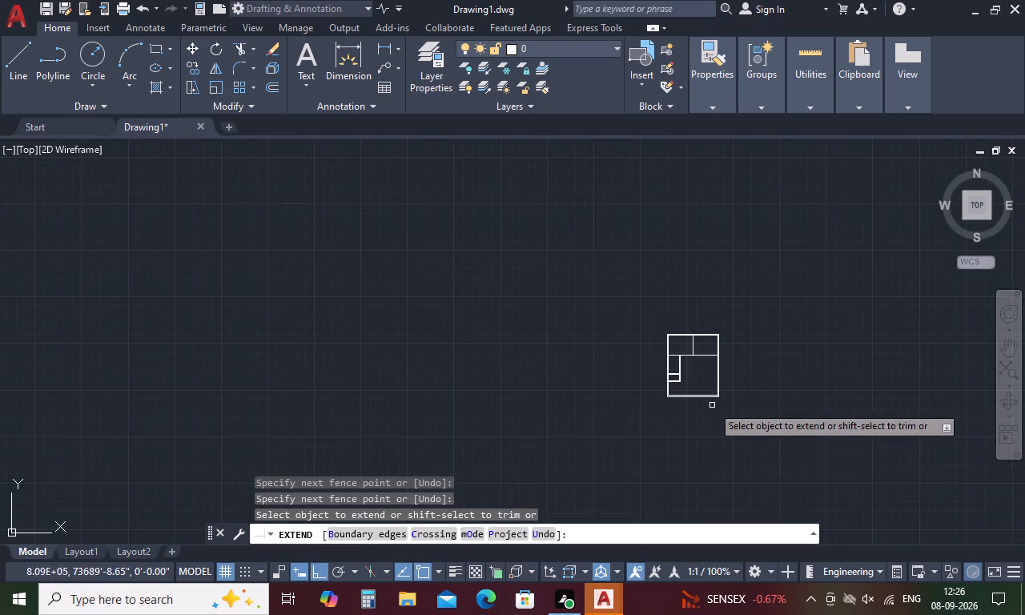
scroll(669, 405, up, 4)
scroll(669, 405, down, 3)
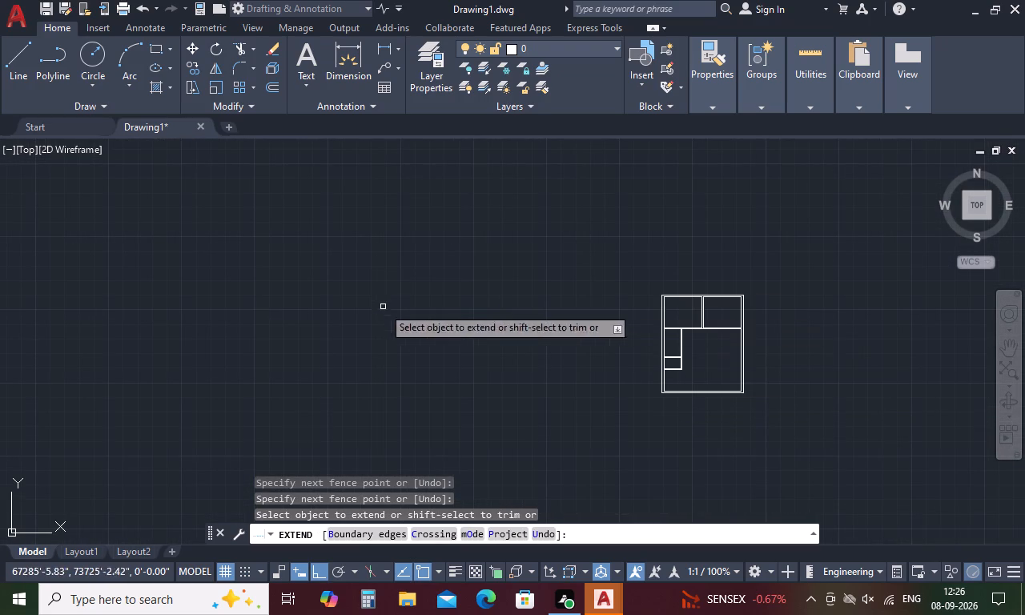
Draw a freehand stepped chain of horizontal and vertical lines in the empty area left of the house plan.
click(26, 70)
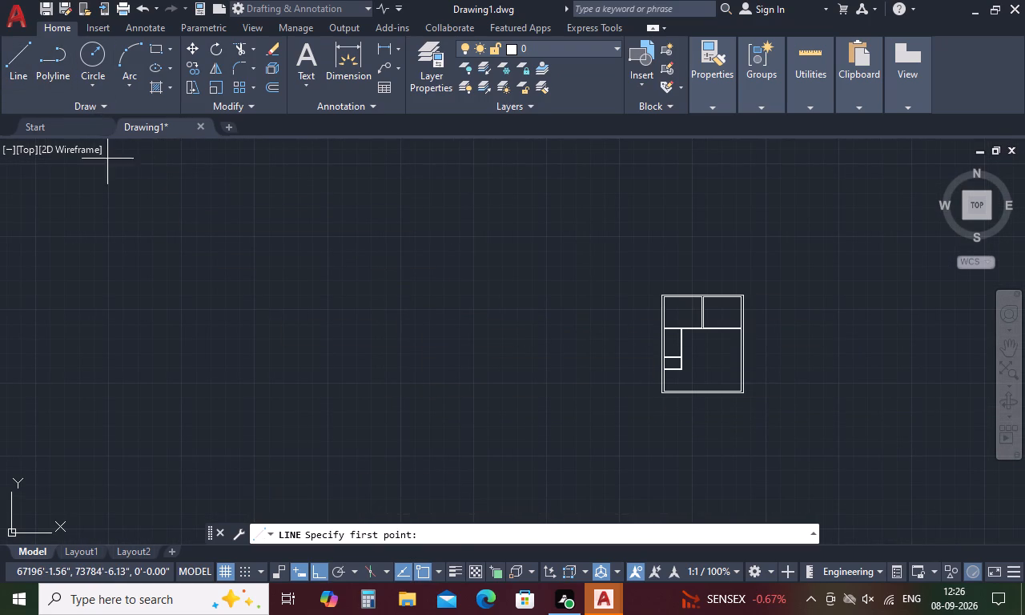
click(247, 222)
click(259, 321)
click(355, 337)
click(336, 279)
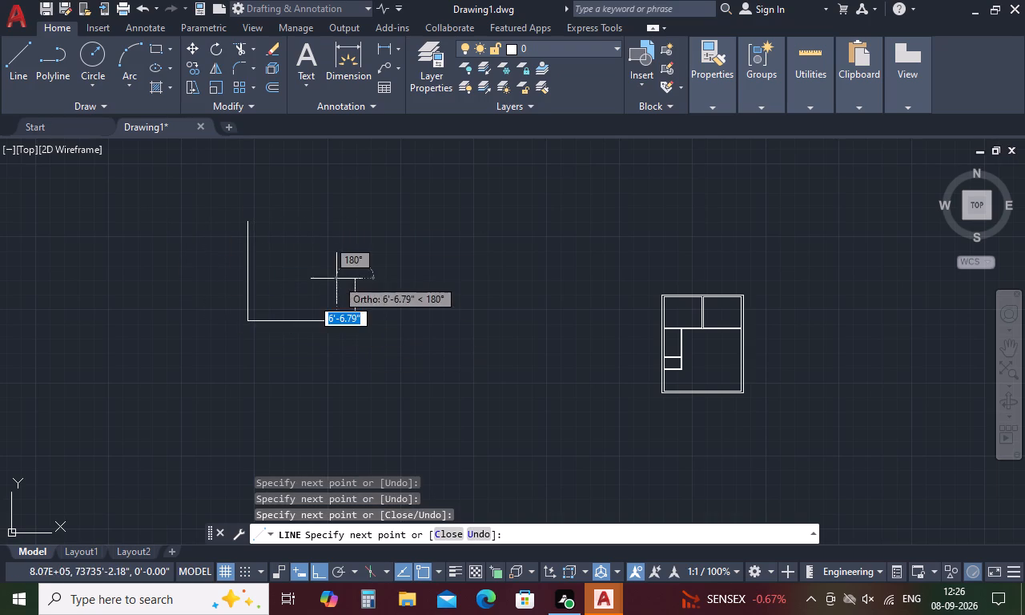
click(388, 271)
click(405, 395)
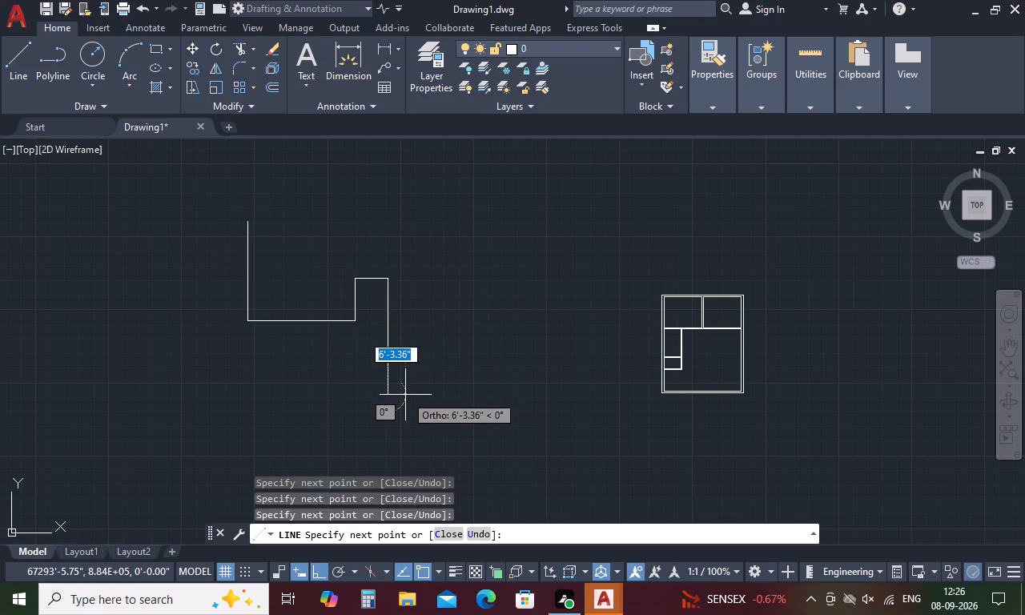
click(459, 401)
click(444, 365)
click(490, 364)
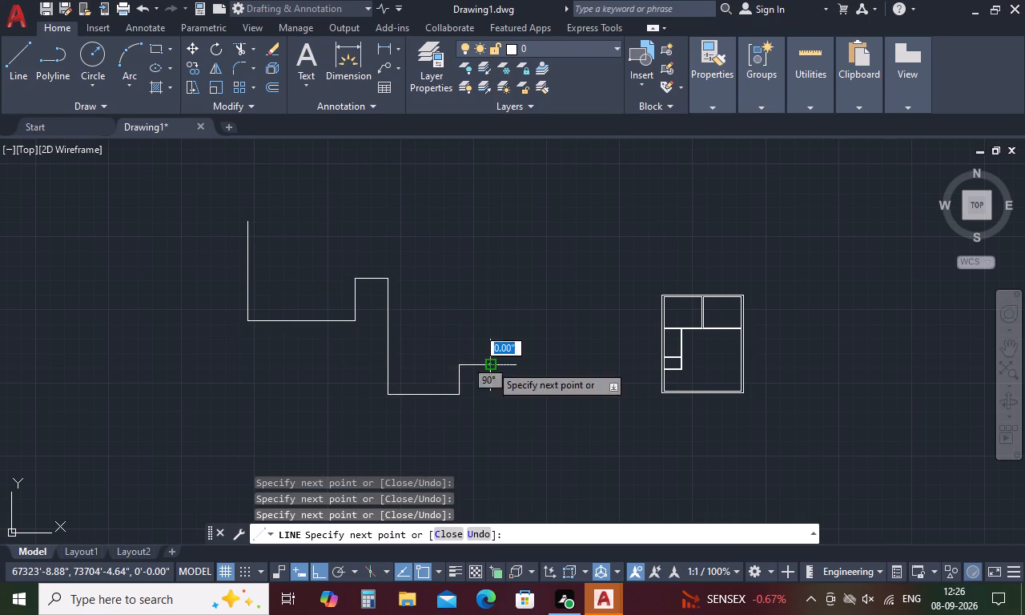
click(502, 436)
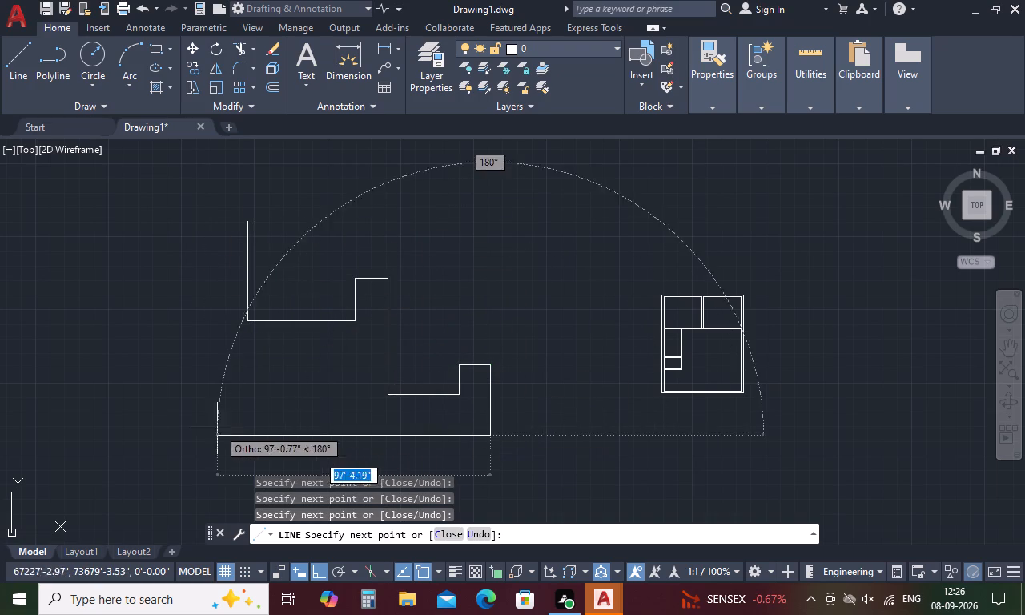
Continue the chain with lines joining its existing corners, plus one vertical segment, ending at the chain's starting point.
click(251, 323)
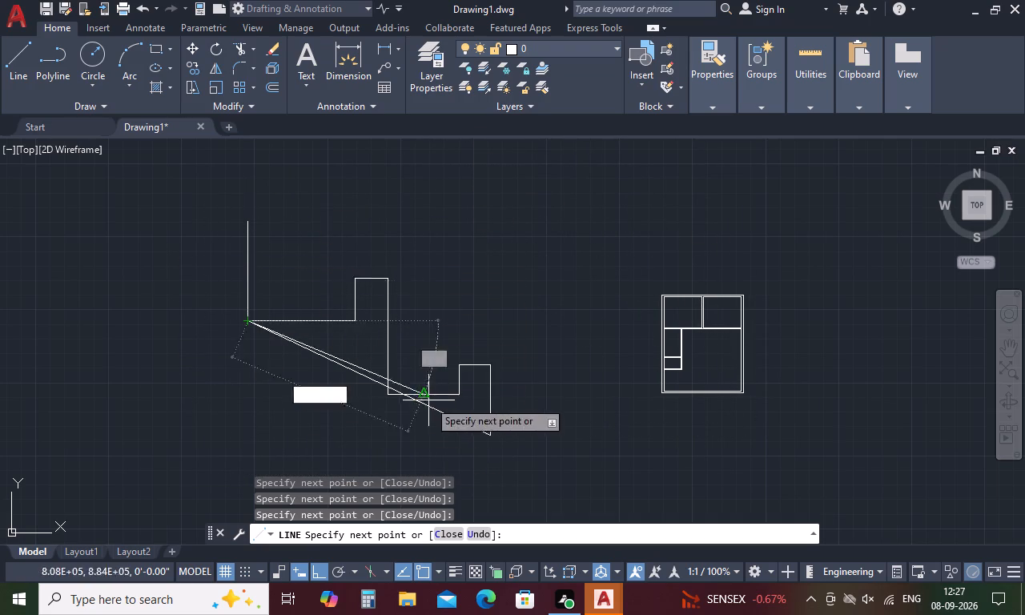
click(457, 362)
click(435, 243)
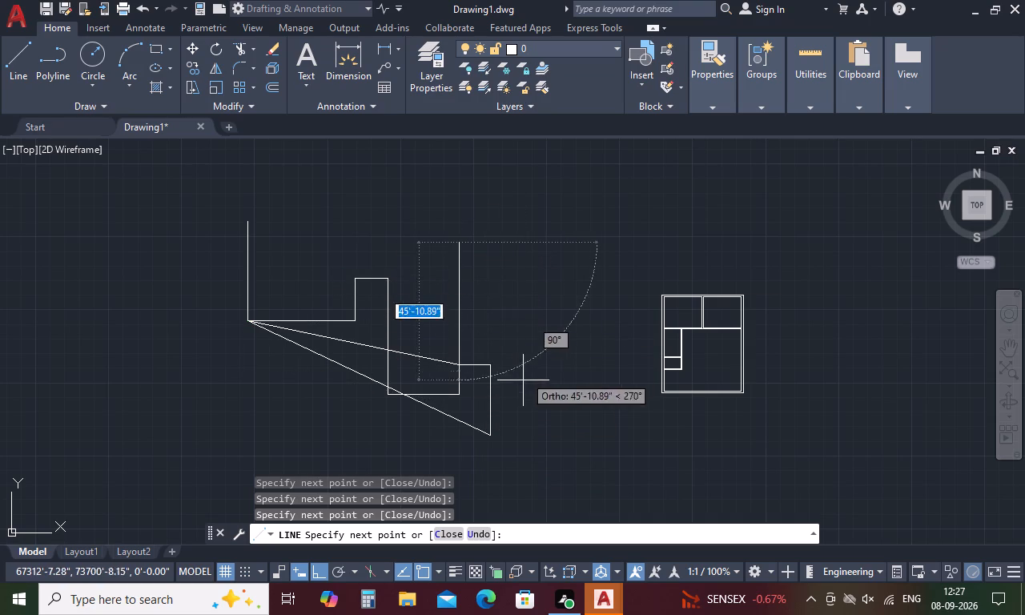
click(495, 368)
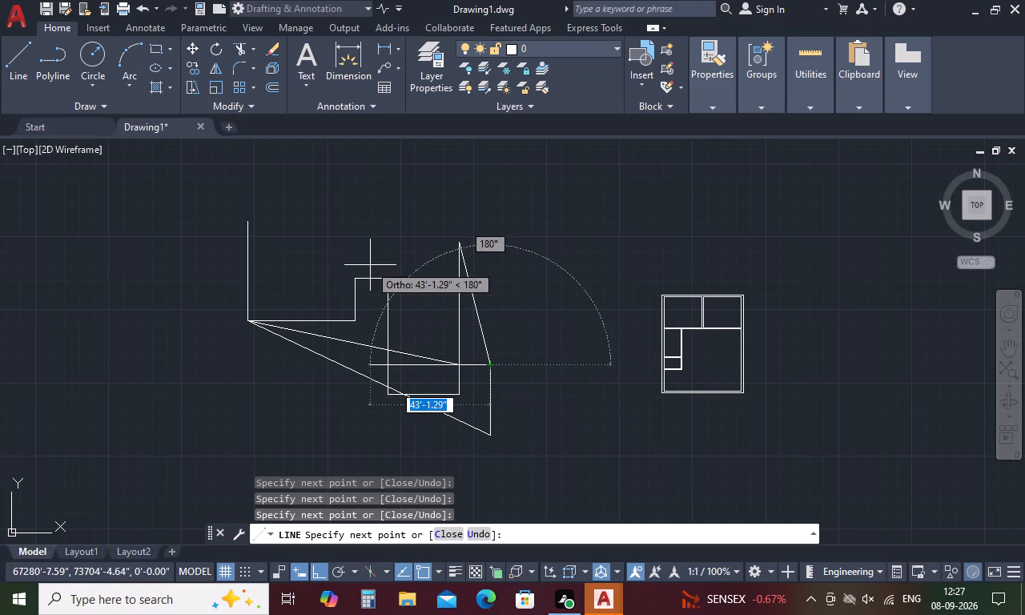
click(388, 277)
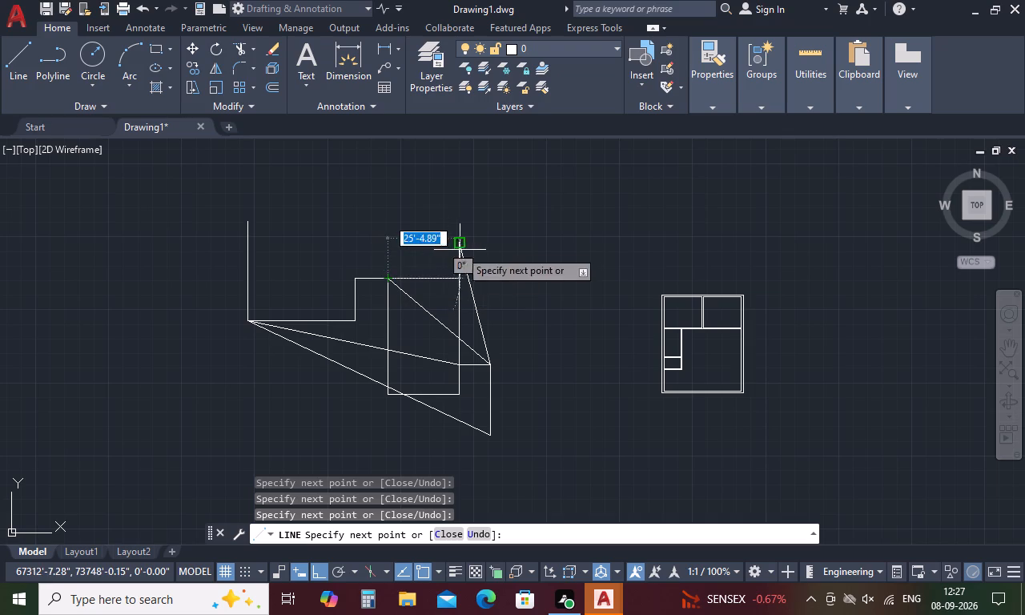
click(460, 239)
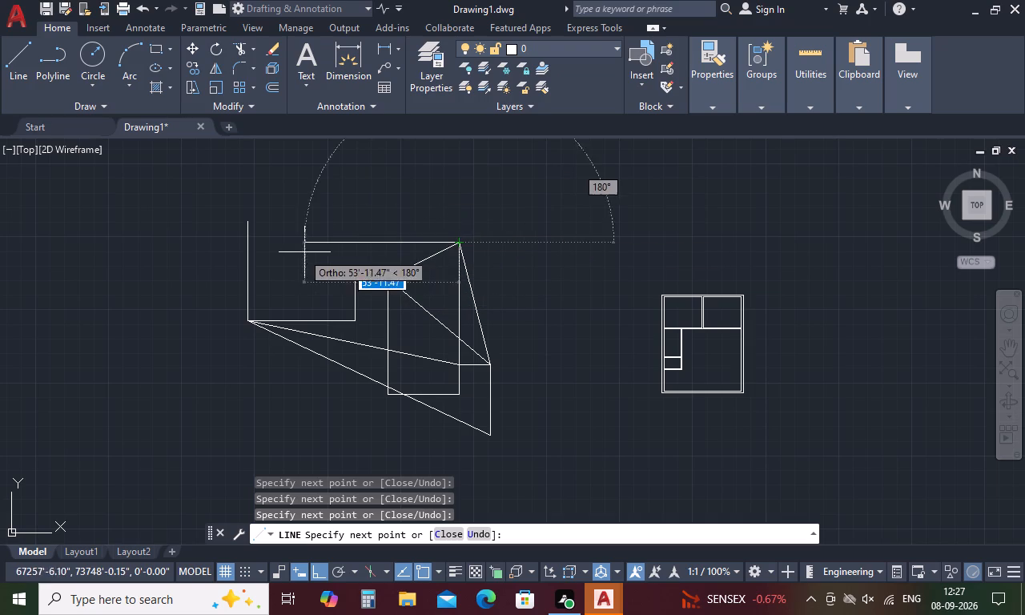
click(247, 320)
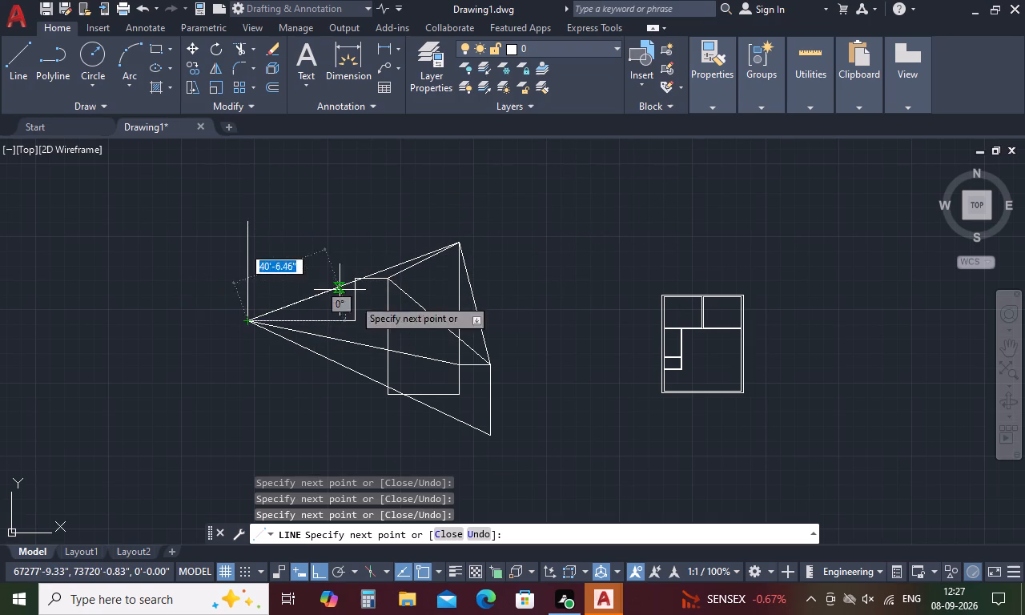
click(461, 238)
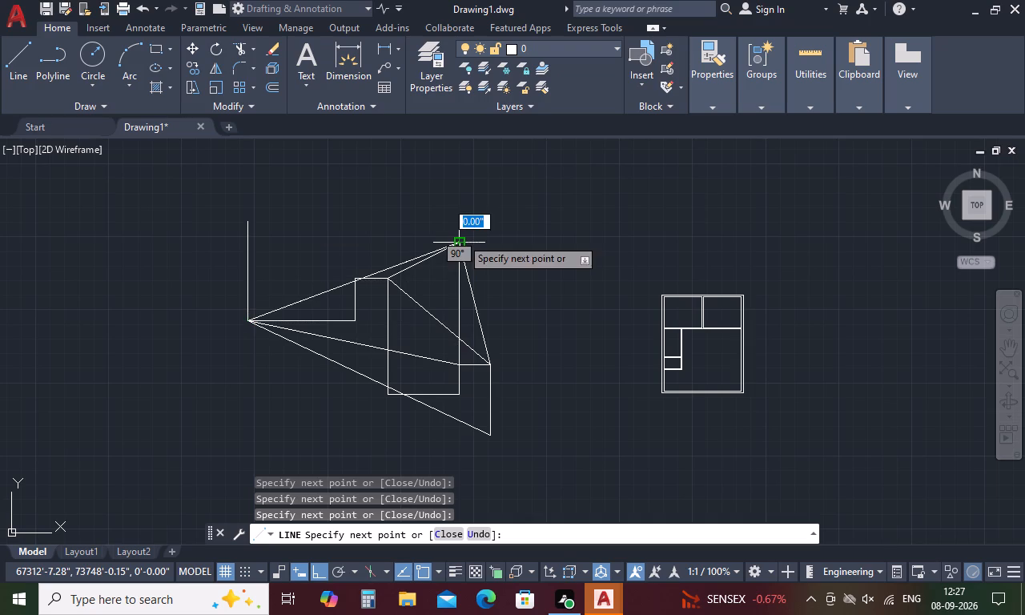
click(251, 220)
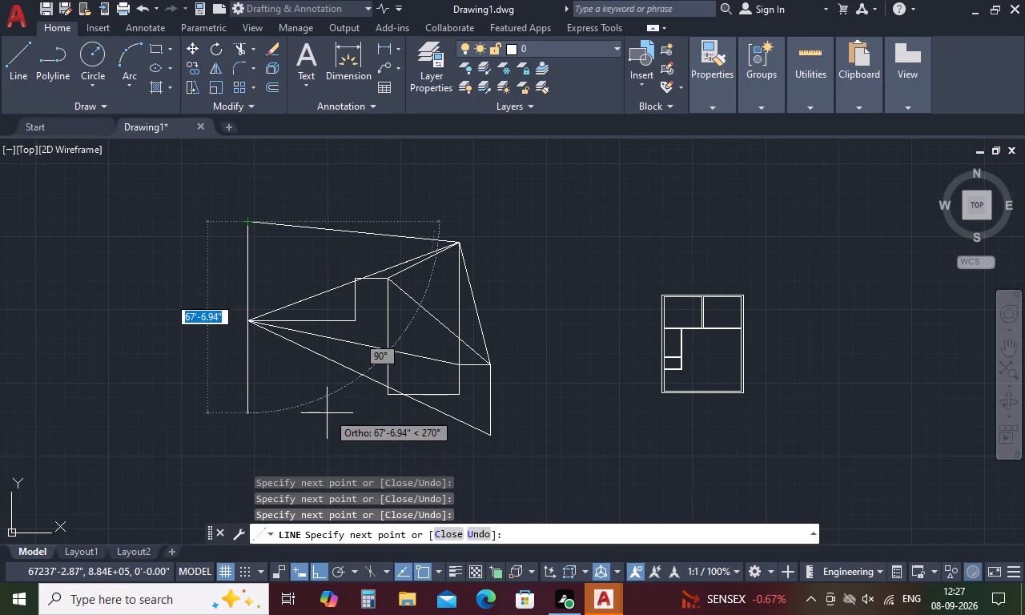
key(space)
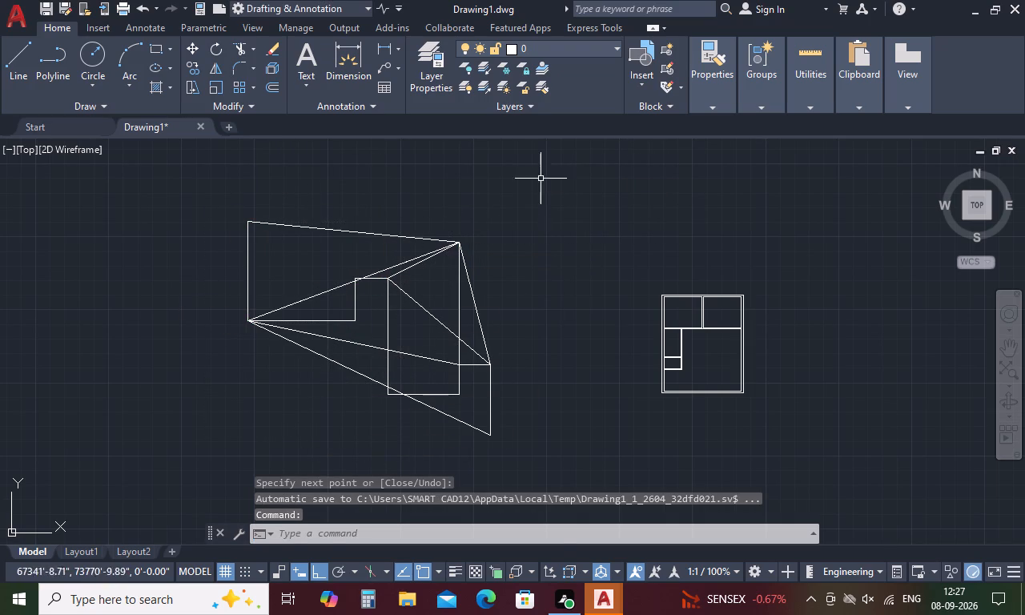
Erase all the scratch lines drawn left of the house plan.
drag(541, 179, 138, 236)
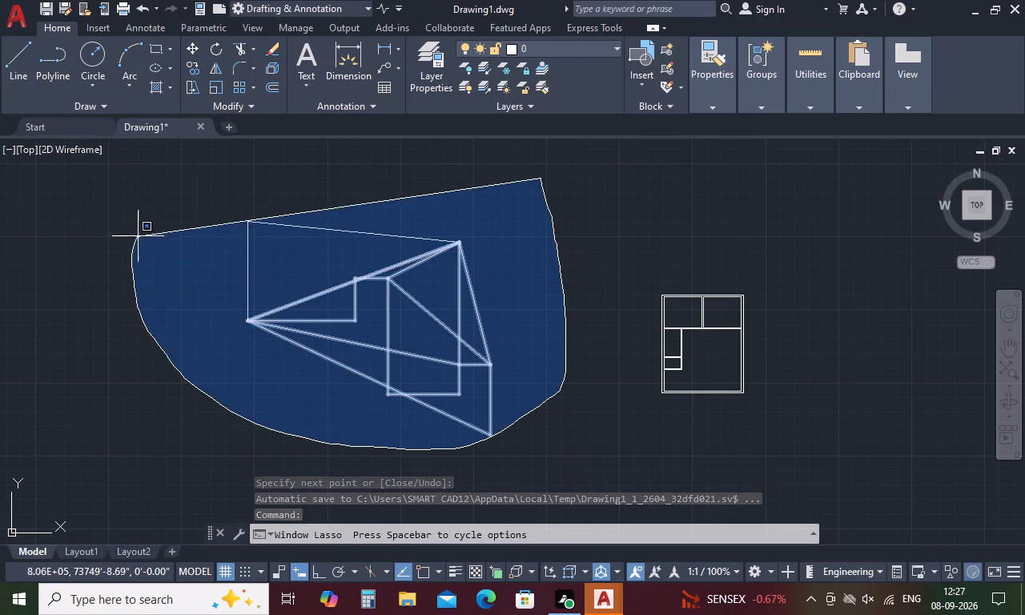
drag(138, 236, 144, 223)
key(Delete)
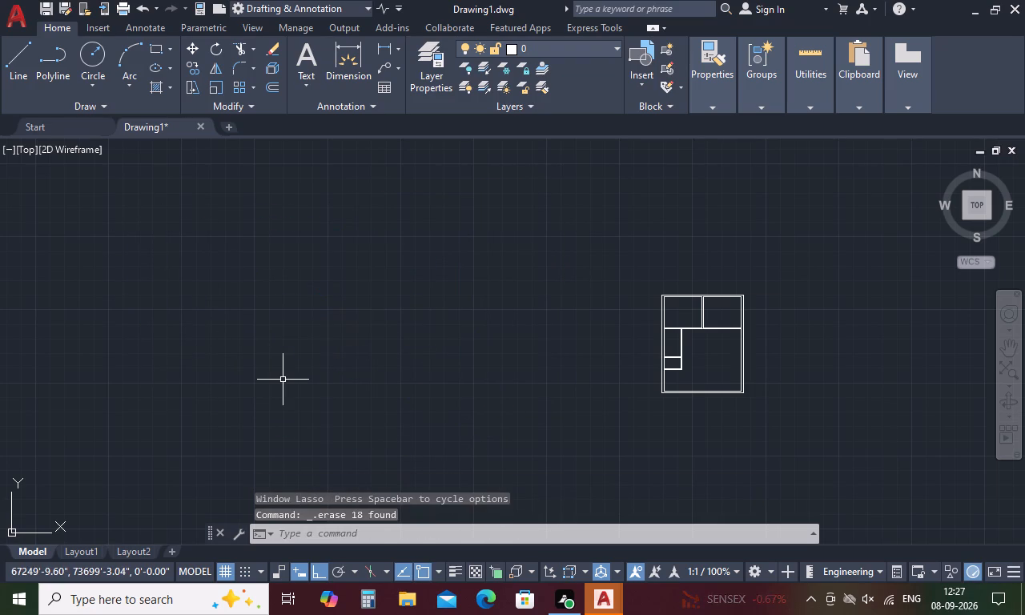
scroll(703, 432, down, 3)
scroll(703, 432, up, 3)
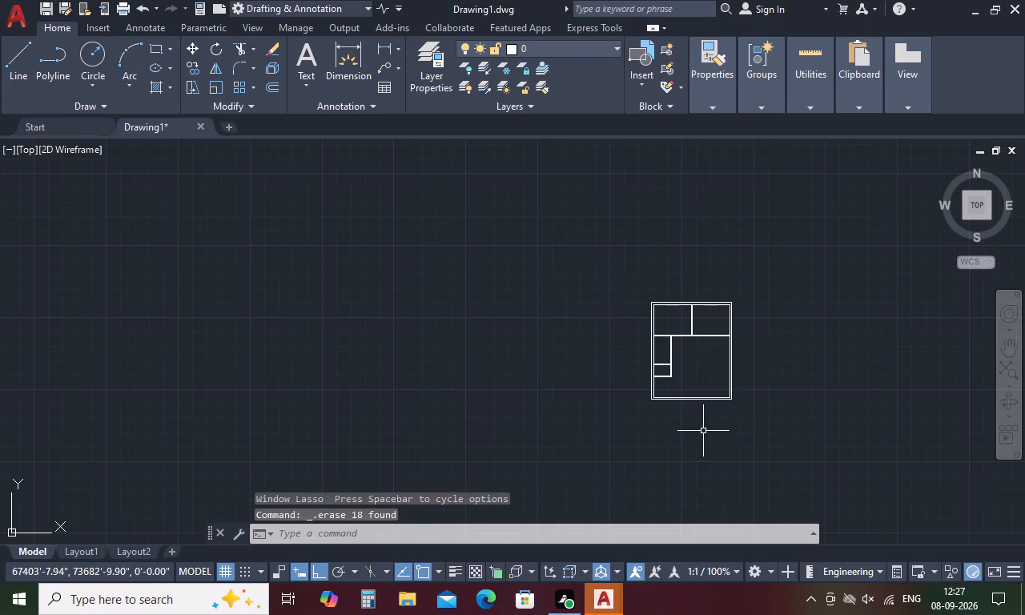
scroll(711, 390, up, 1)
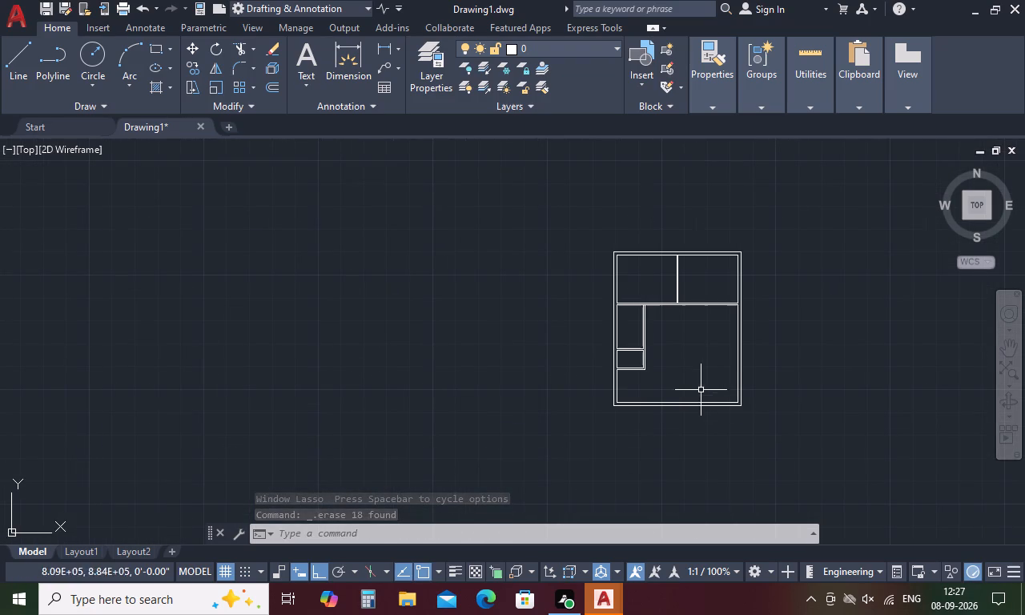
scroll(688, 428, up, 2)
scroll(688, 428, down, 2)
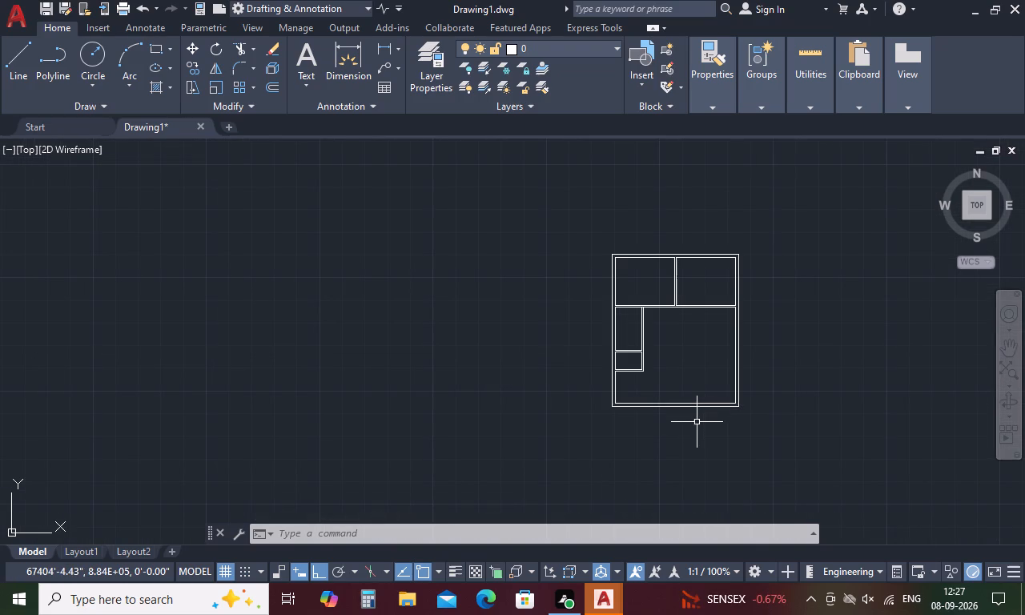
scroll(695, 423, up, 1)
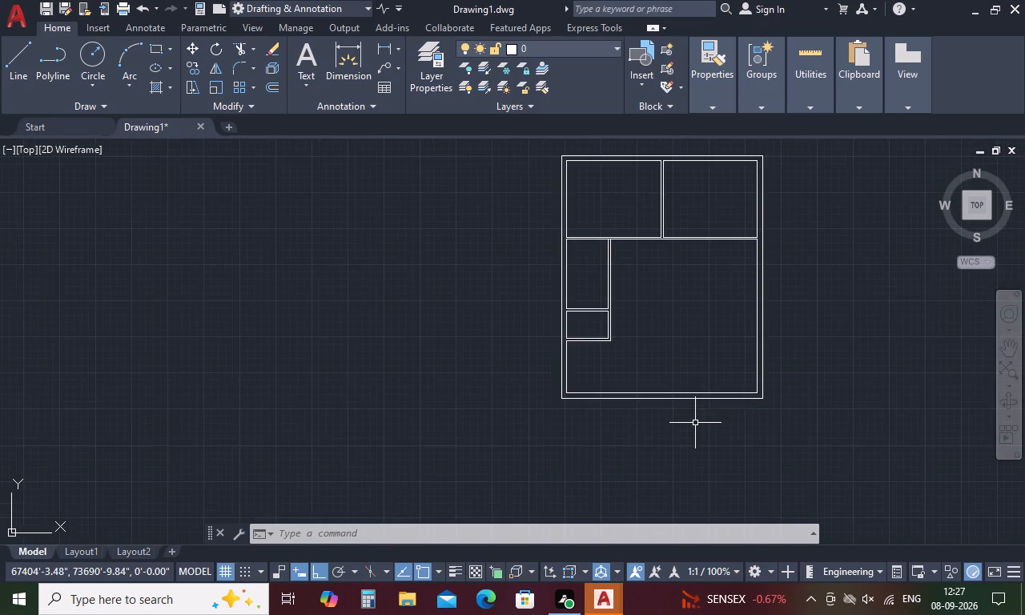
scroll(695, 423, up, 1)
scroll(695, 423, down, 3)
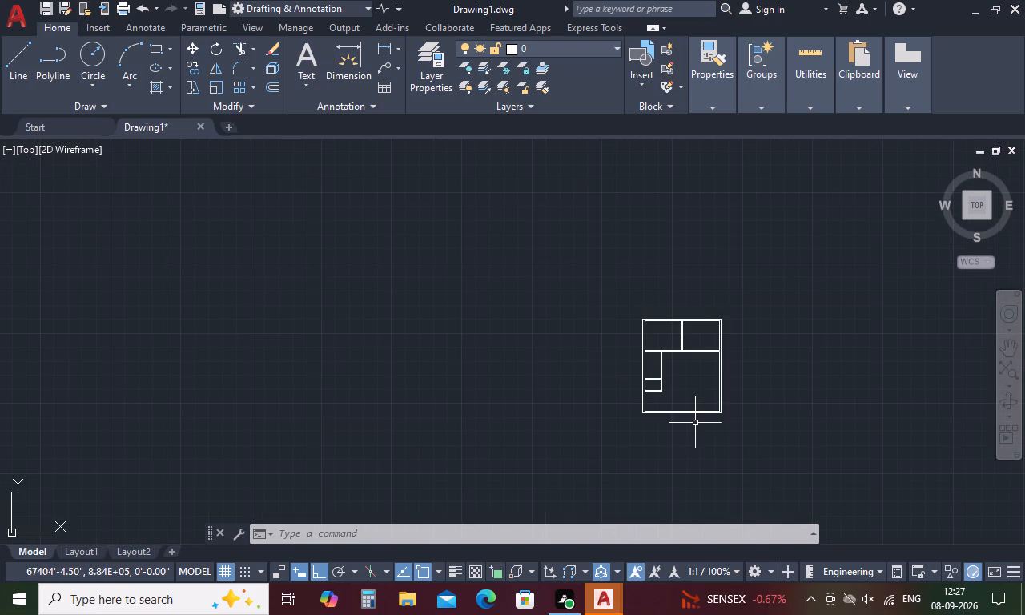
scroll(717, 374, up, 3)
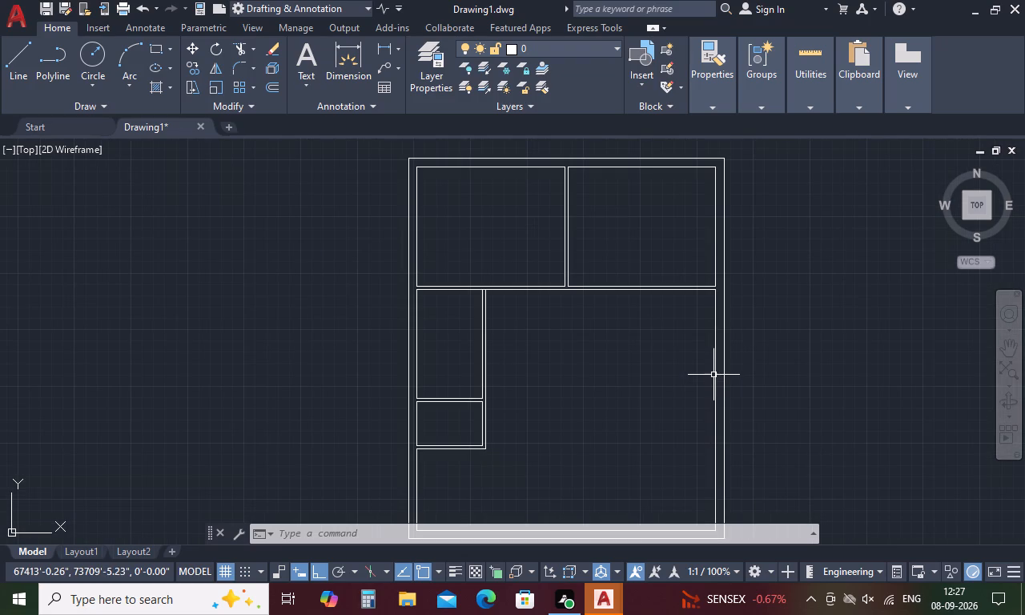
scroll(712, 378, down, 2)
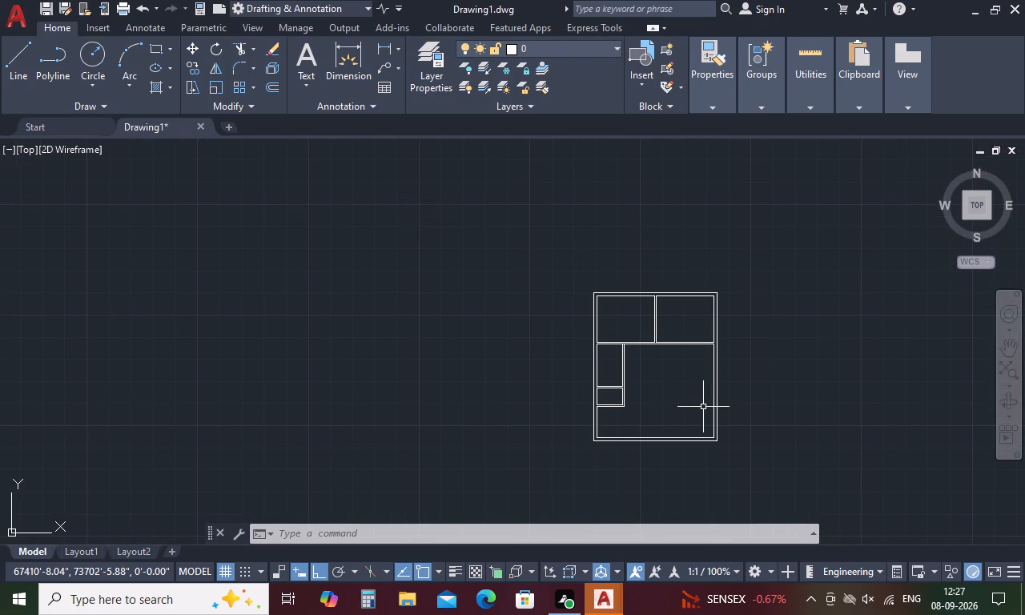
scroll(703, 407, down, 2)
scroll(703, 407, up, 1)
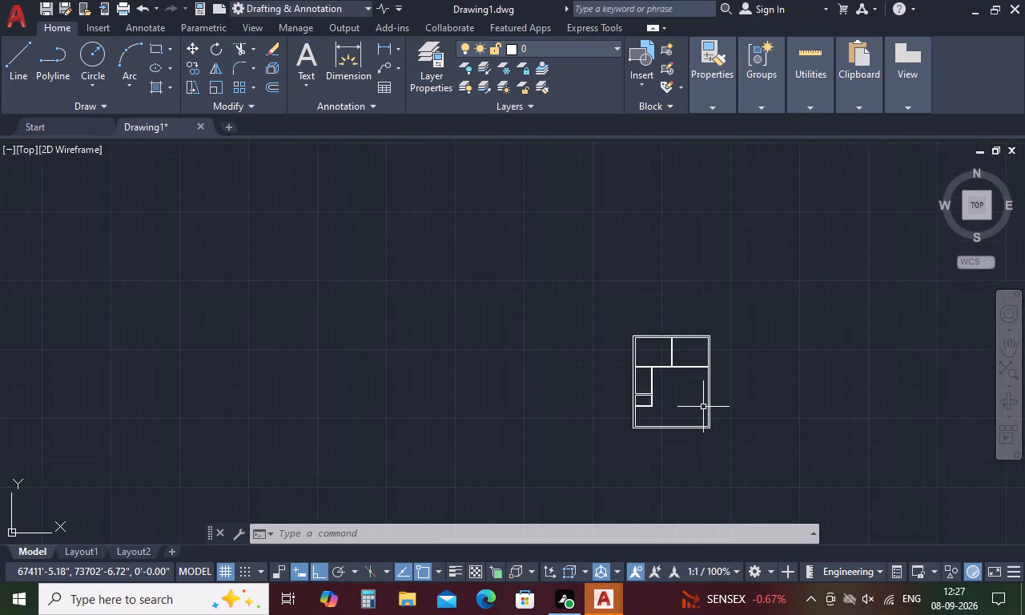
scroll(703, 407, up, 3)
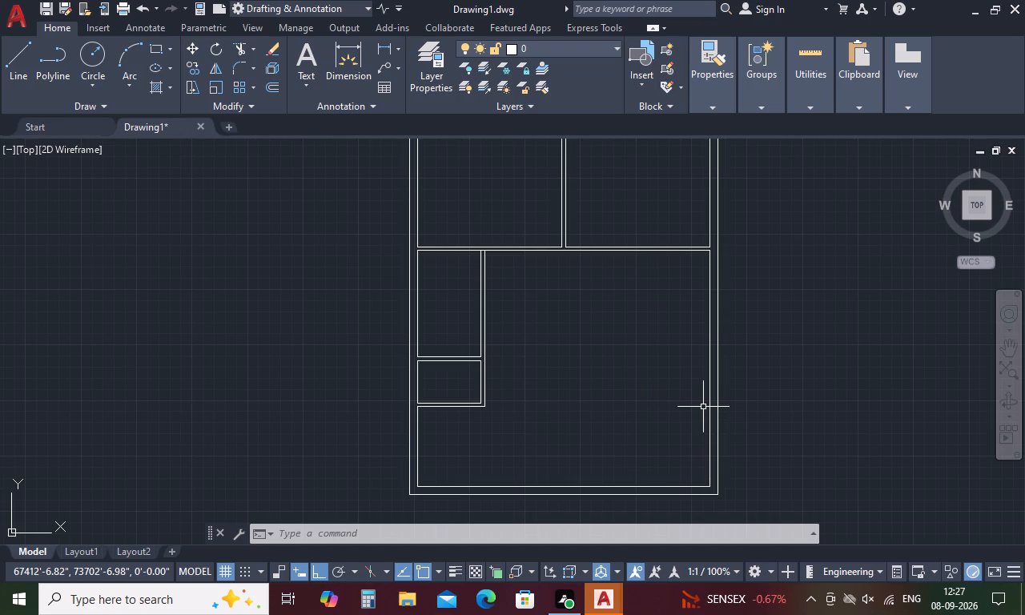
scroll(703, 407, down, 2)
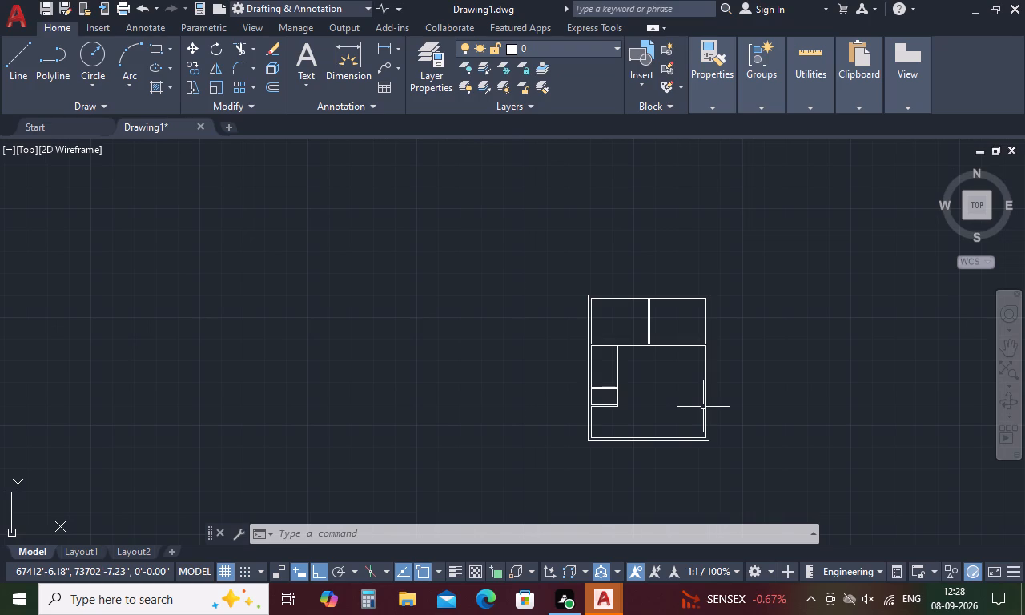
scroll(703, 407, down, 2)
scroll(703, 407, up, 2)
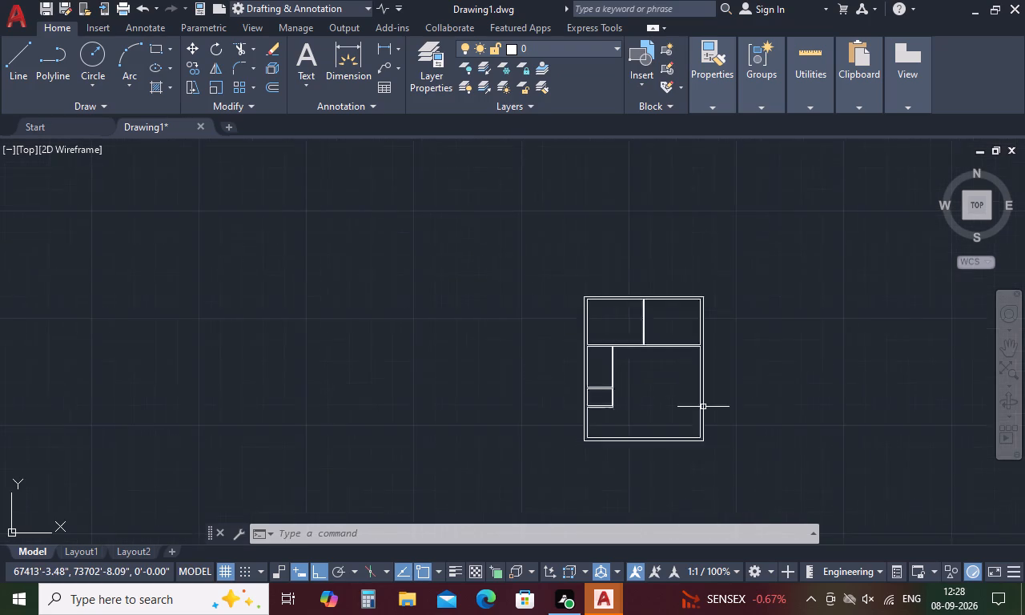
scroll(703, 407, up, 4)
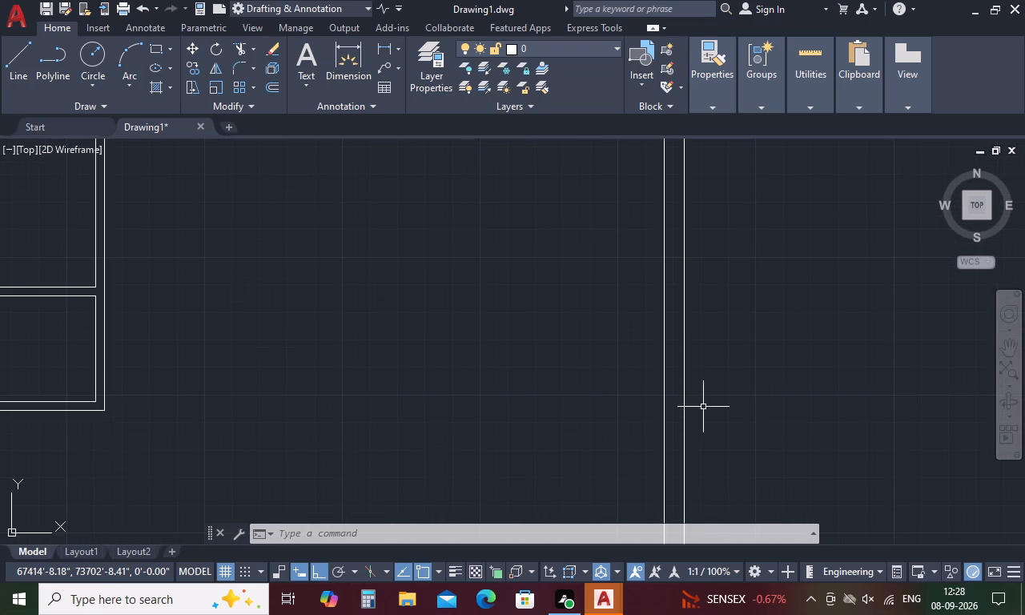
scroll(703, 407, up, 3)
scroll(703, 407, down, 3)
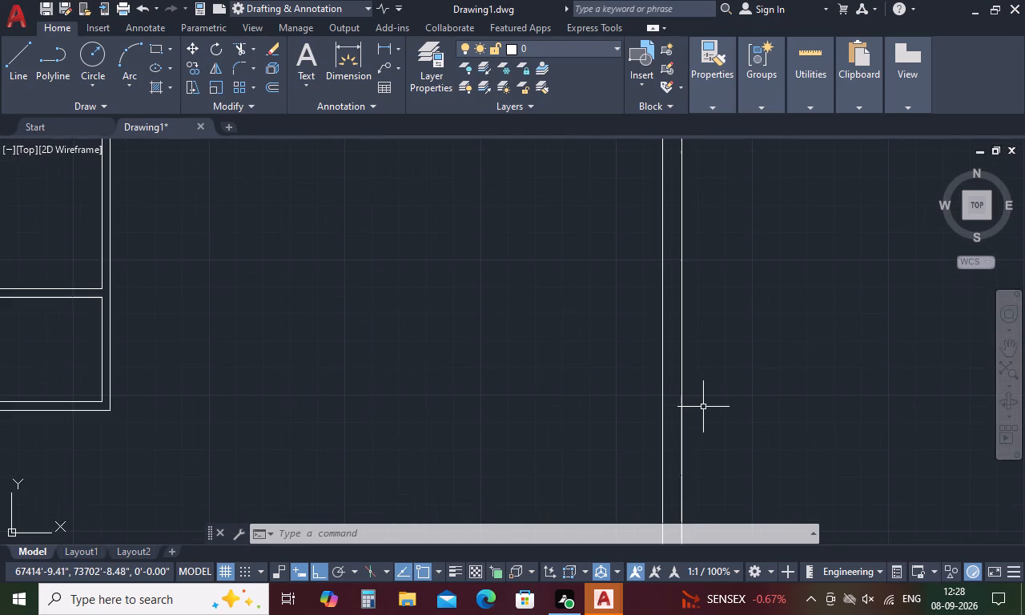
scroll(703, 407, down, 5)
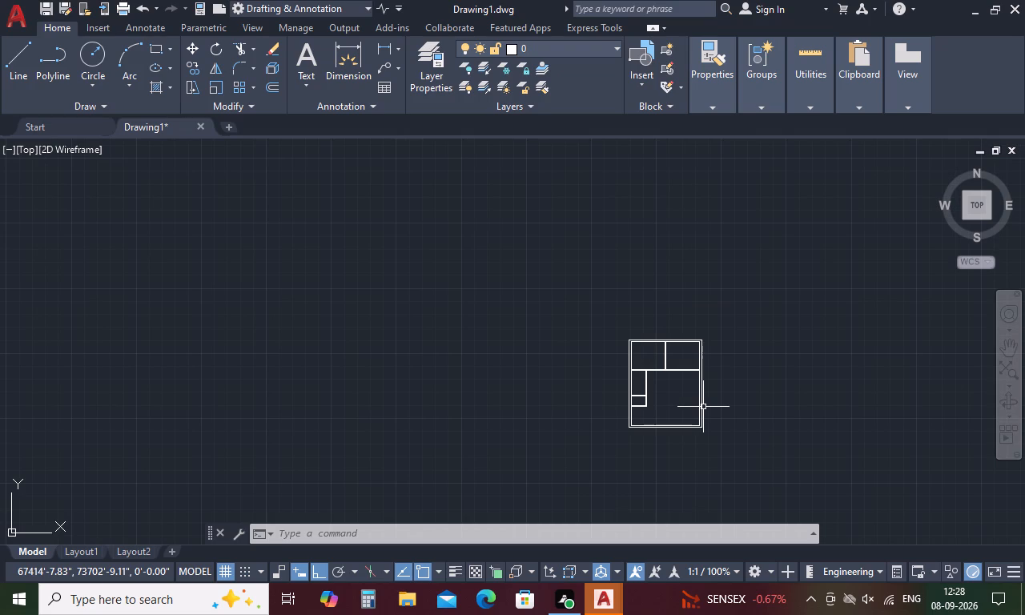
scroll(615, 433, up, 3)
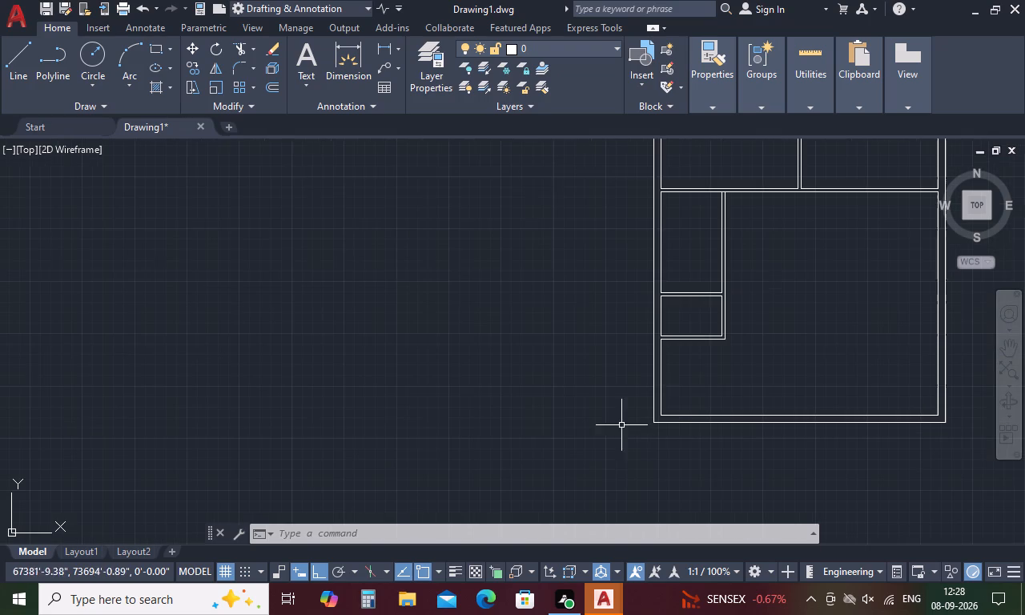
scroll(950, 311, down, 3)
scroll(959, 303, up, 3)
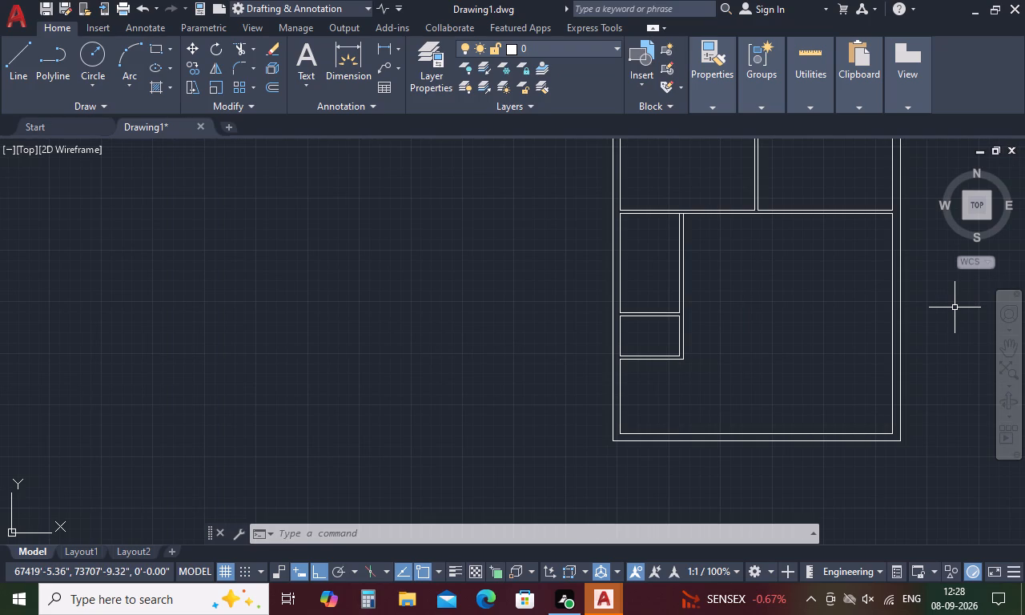
Offset the left exterior wall's inner line below the small room by 13'7" into the house.
text(o)
key(space)
text(13')
text(7")
key(Return)
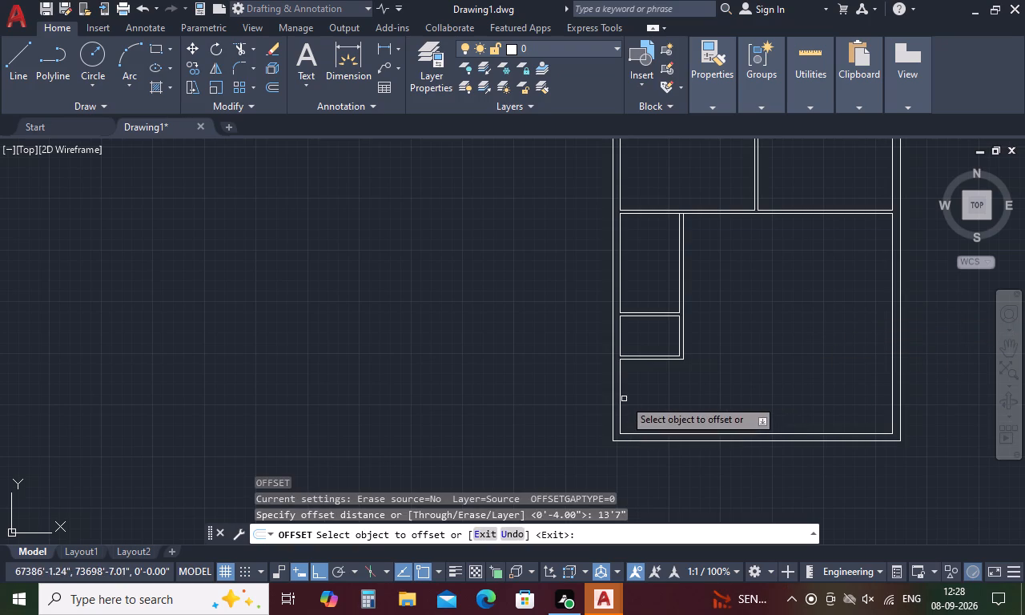
click(621, 404)
click(689, 398)
key(space)
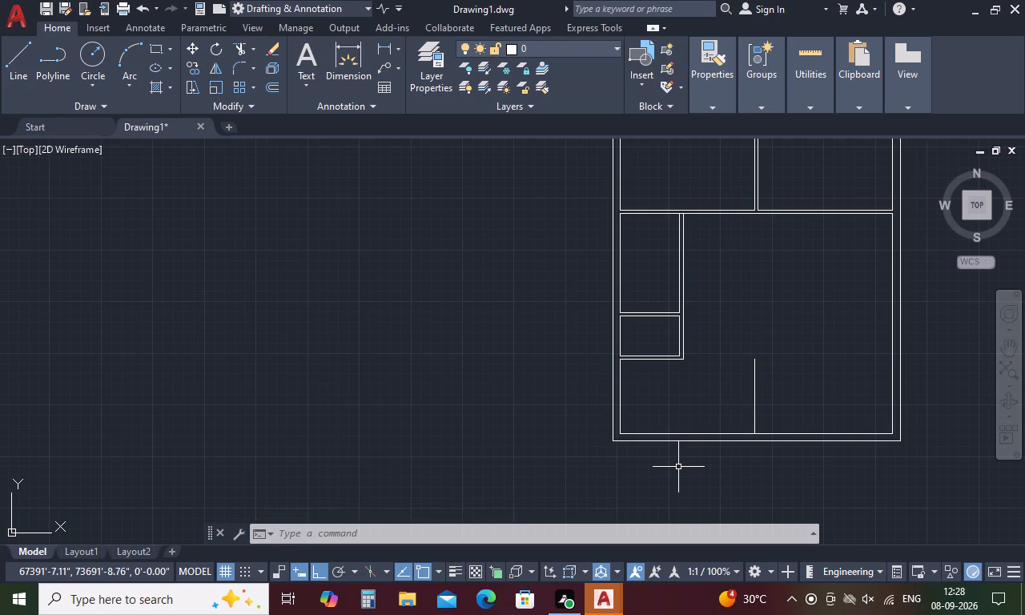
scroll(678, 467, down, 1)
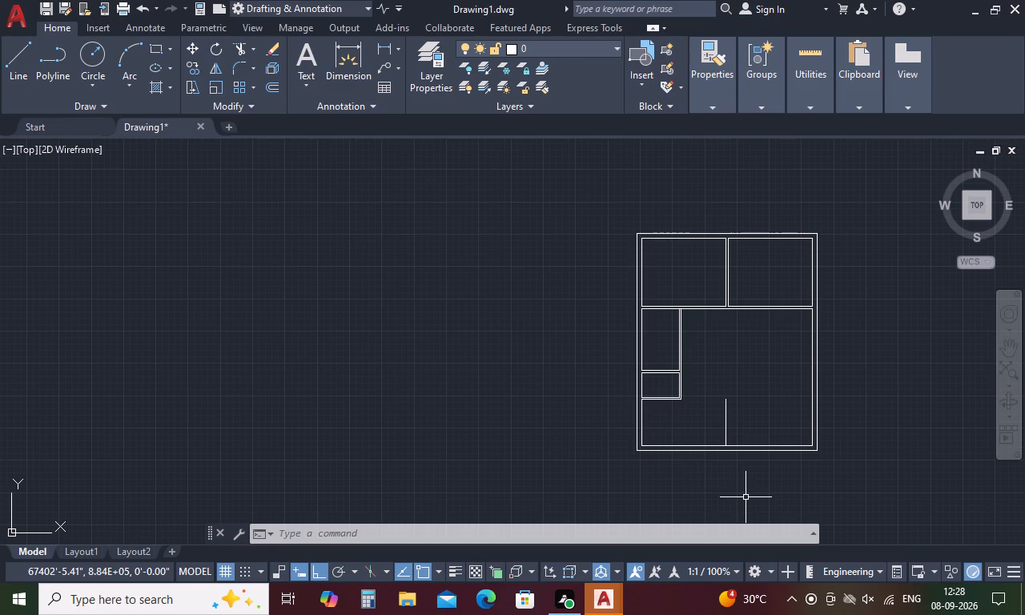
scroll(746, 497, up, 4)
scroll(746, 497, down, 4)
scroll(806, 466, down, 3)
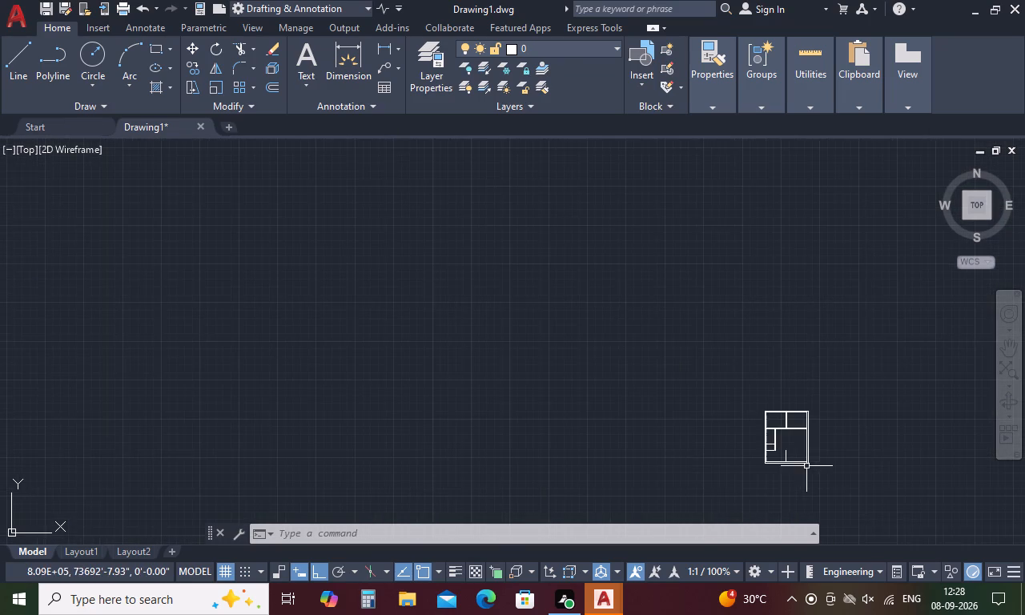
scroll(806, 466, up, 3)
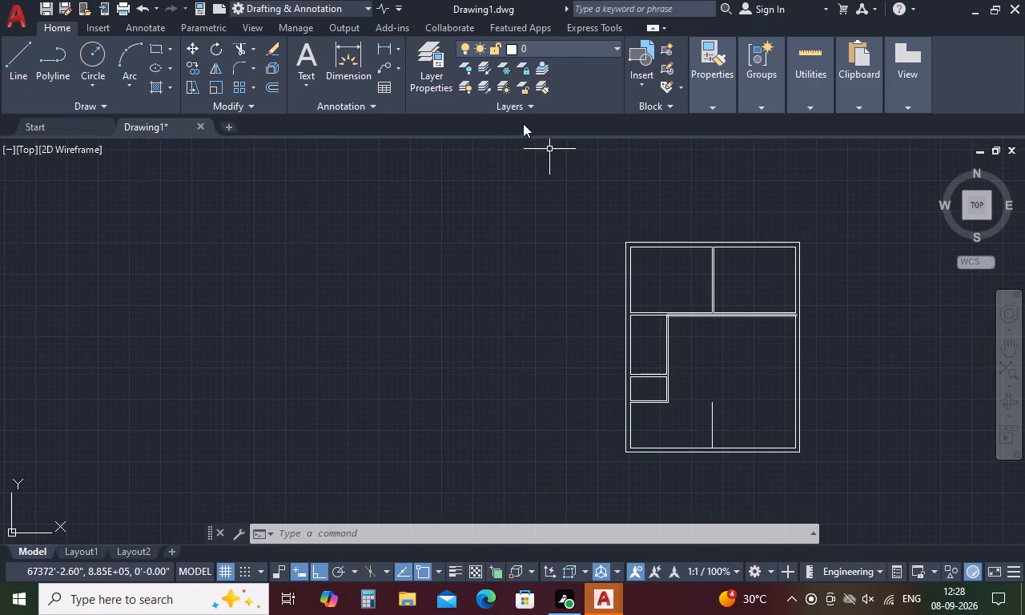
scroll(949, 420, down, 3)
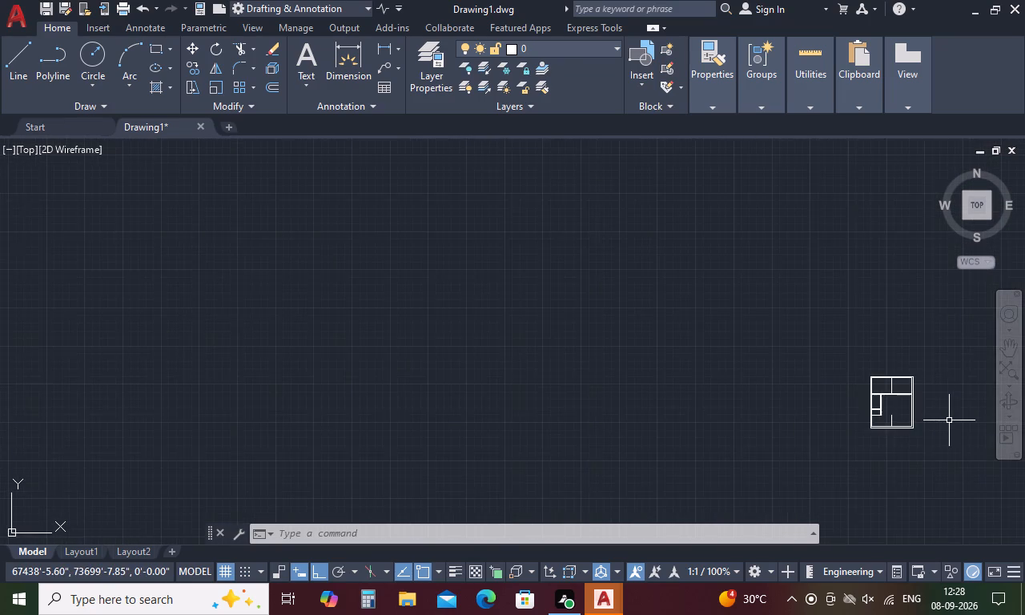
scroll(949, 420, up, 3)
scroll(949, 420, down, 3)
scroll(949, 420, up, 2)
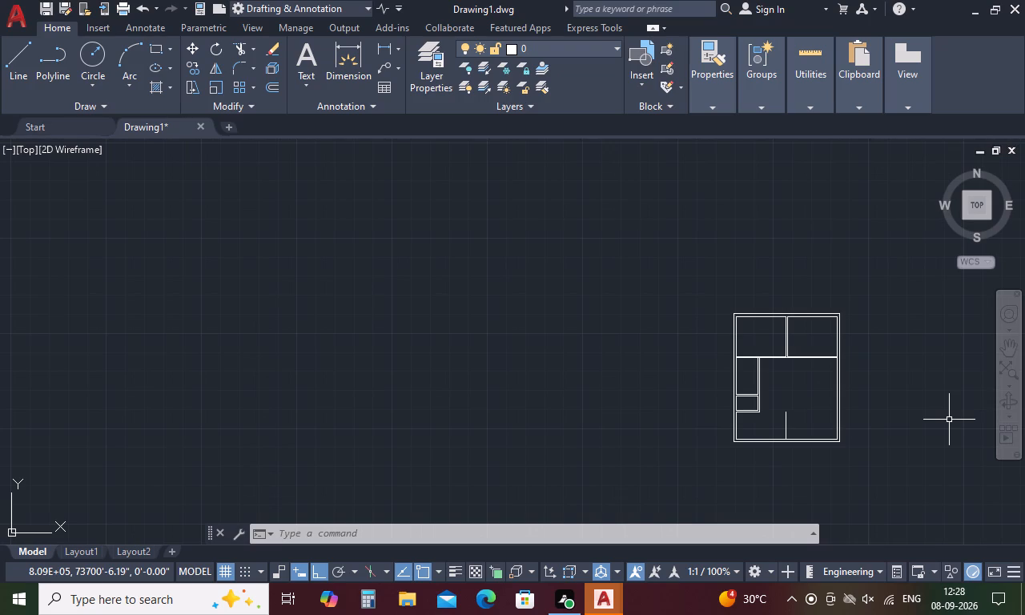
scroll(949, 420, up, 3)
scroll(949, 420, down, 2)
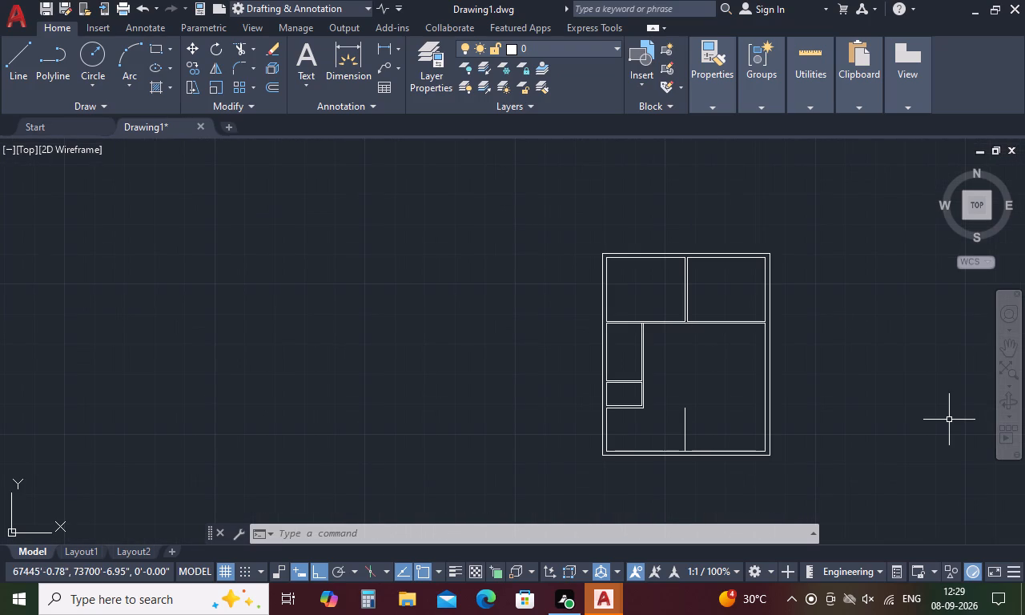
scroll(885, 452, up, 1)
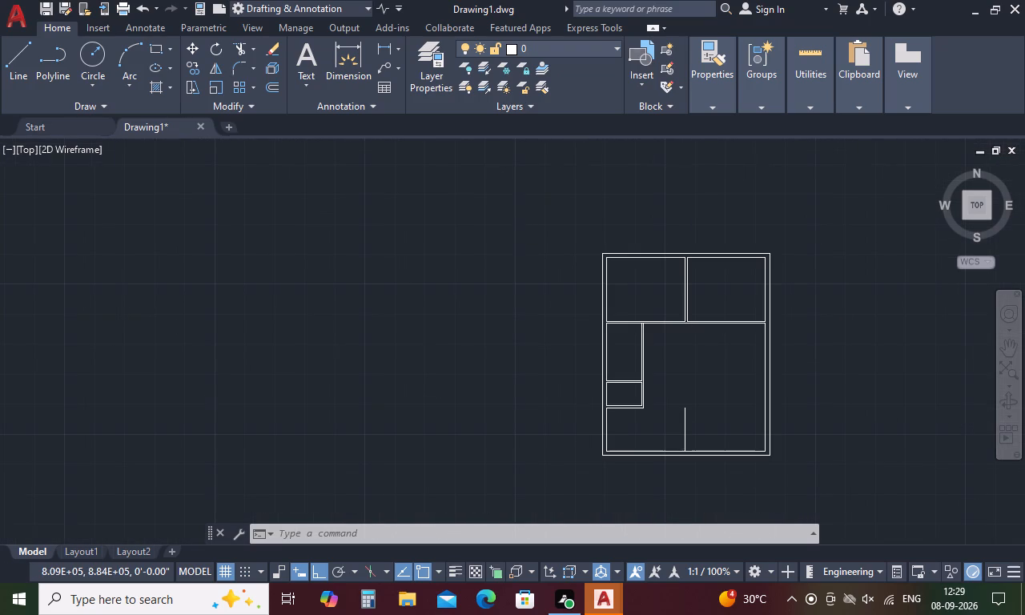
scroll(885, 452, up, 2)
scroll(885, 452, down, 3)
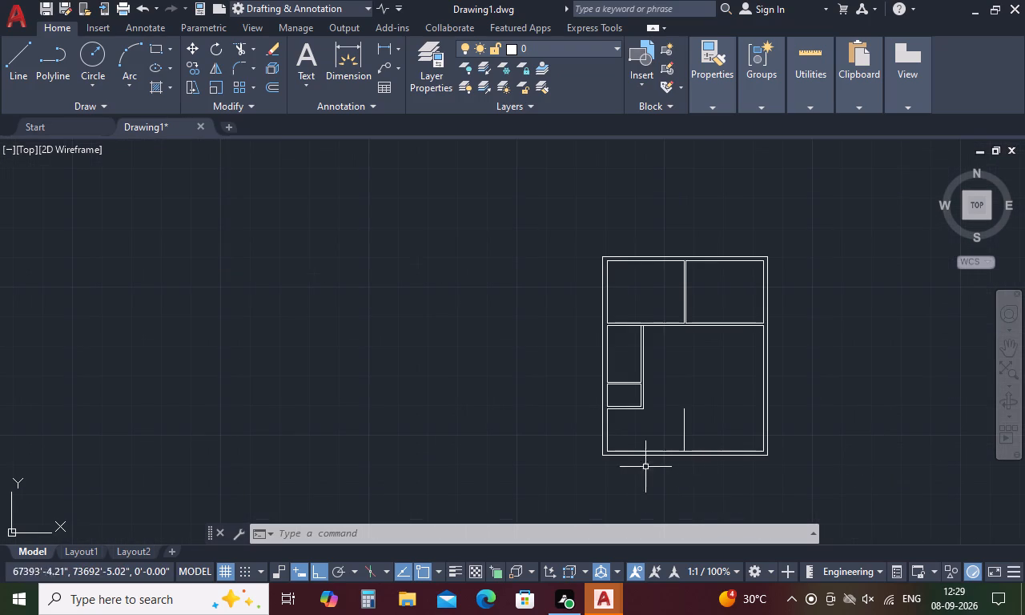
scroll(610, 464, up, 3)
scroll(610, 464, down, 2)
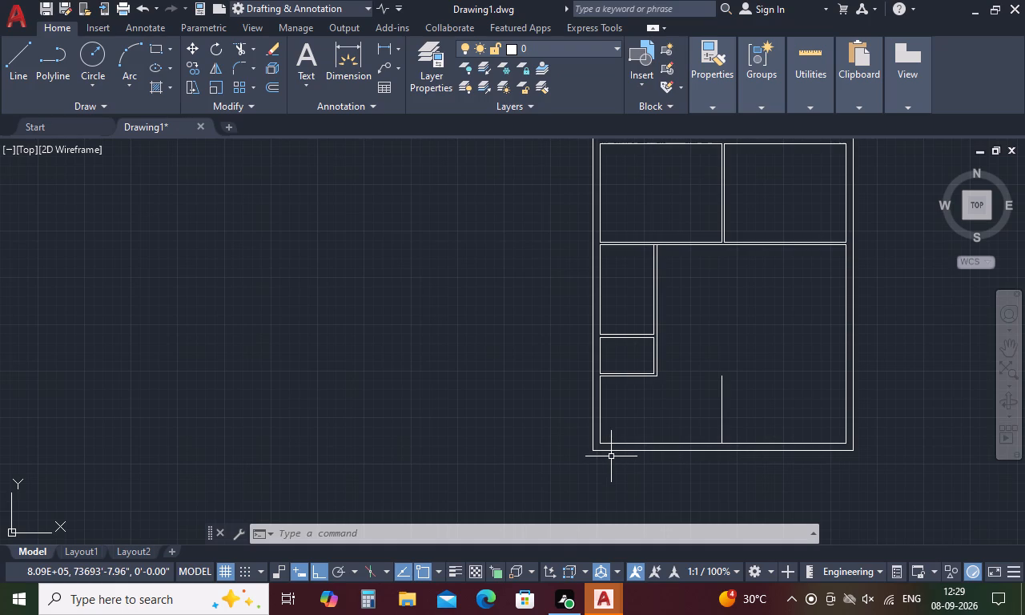
Extend the partition lines beneath the small left room, taking the lower one to the top of the new vertical line.
key(Escape)
text(ex)
key(space)
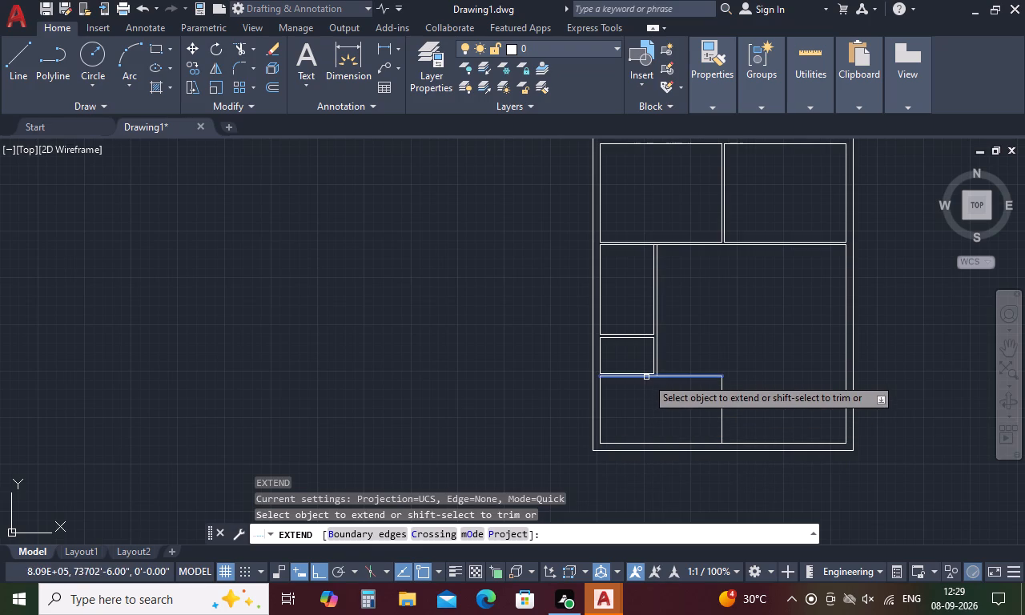
scroll(645, 374, up, 3)
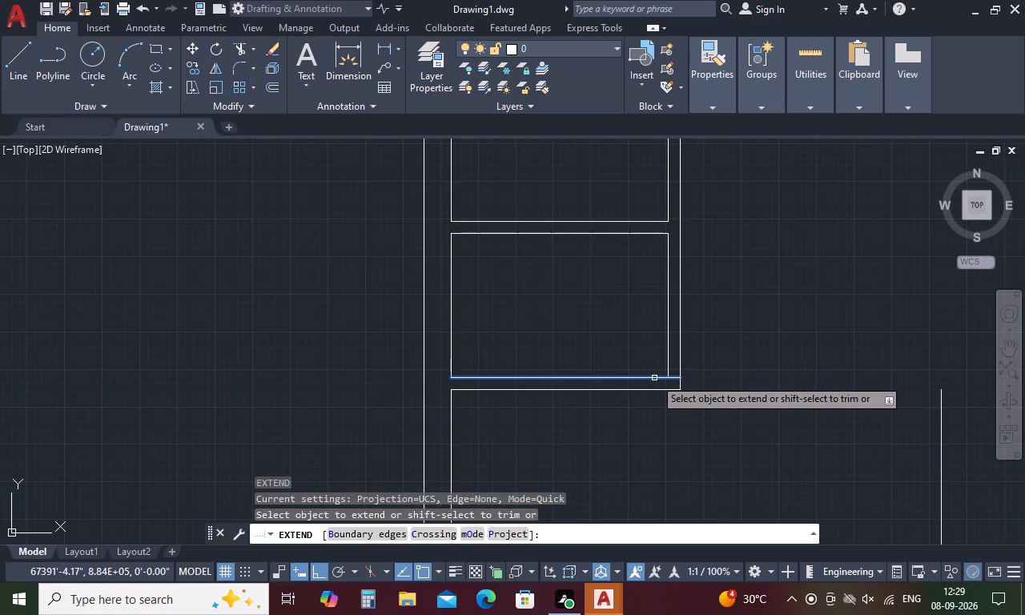
click(654, 378)
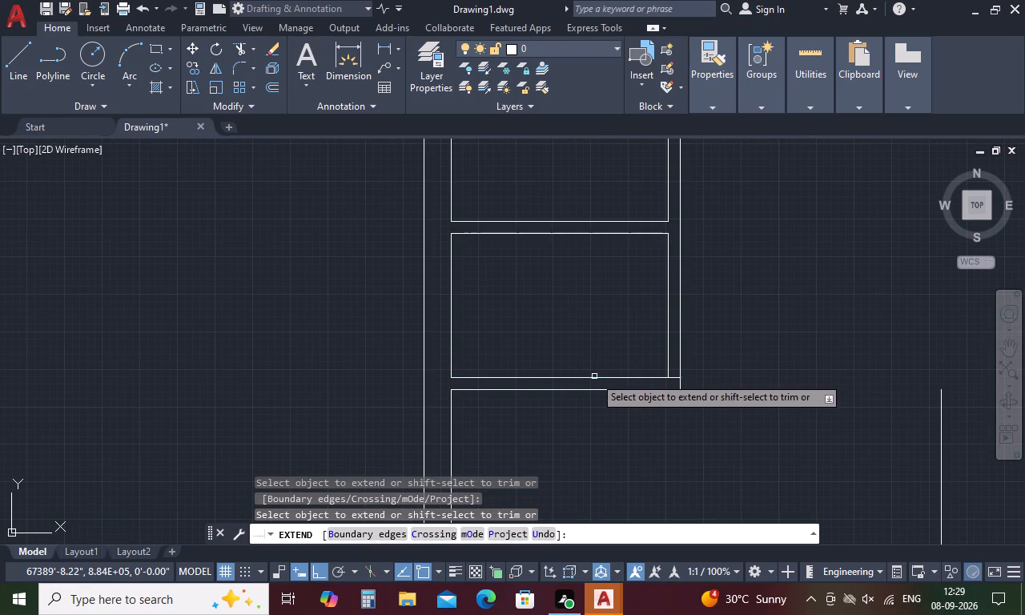
click(666, 390)
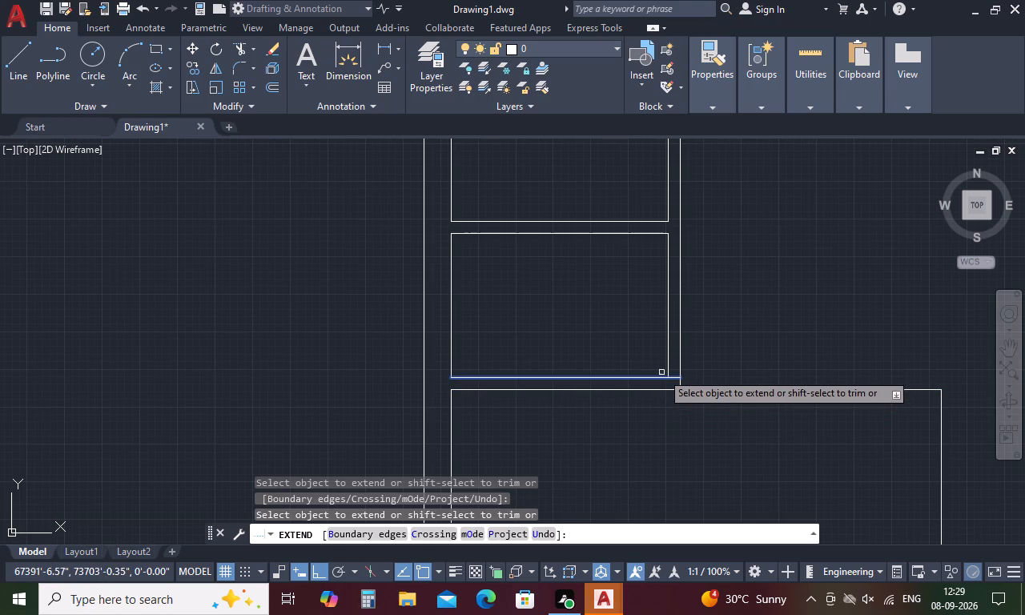
click(629, 378)
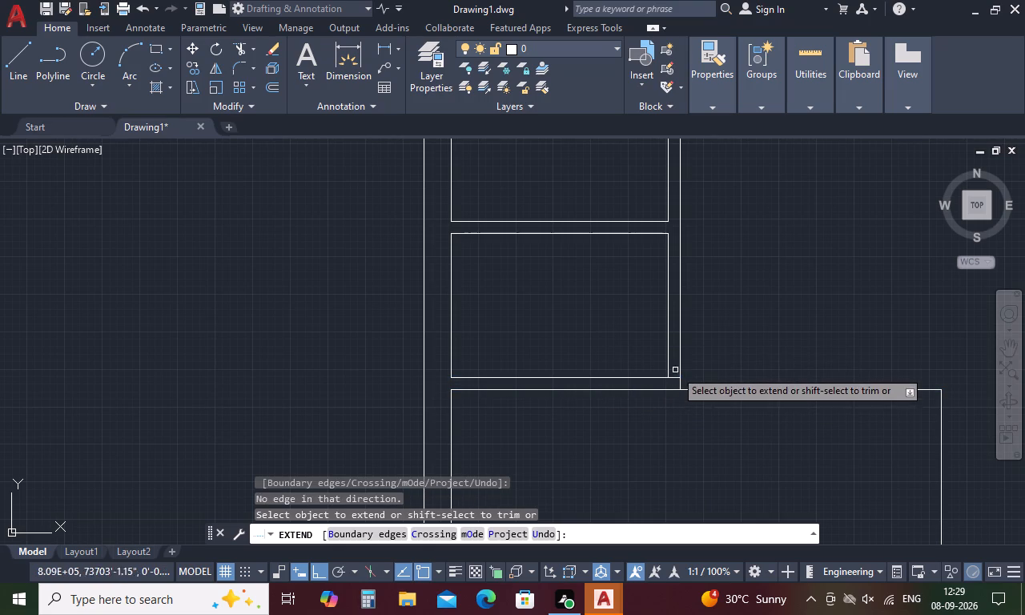
drag(641, 348, 641, 383)
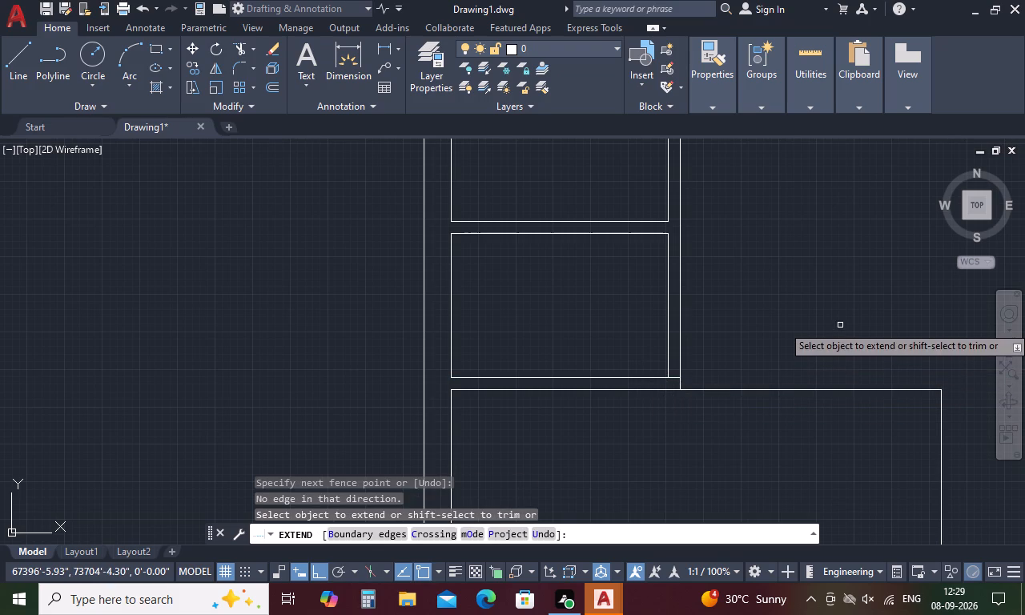
key(space)
Offset the extended horizontal line upward and the new vertical line to the right by 4" to form the lower-left room's partitions.
scroll(840, 322, down, 4)
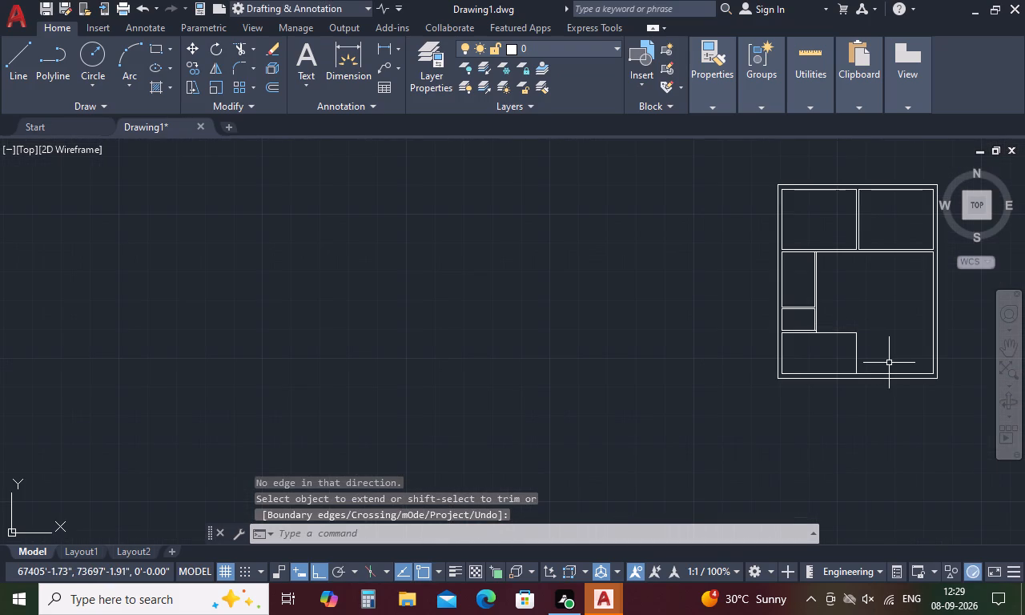
key(o)
key(space)
key(4)
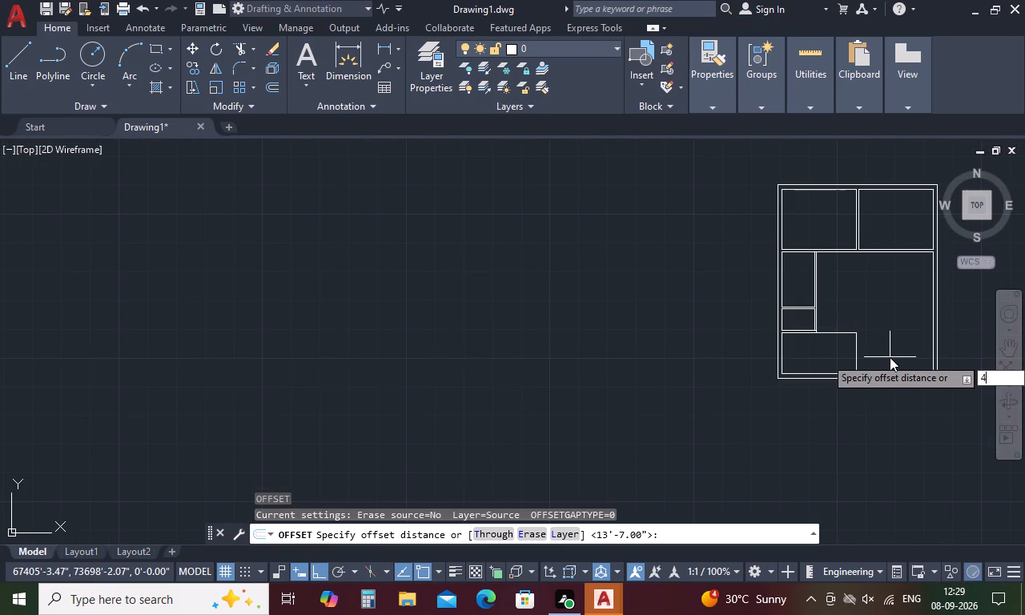
key(Return)
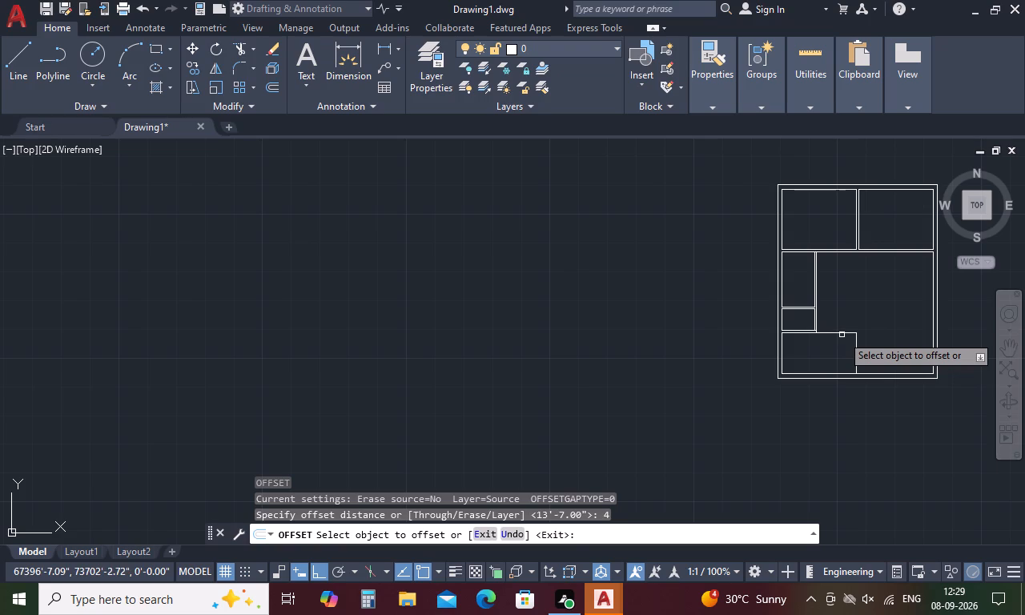
click(842, 335)
click(845, 321)
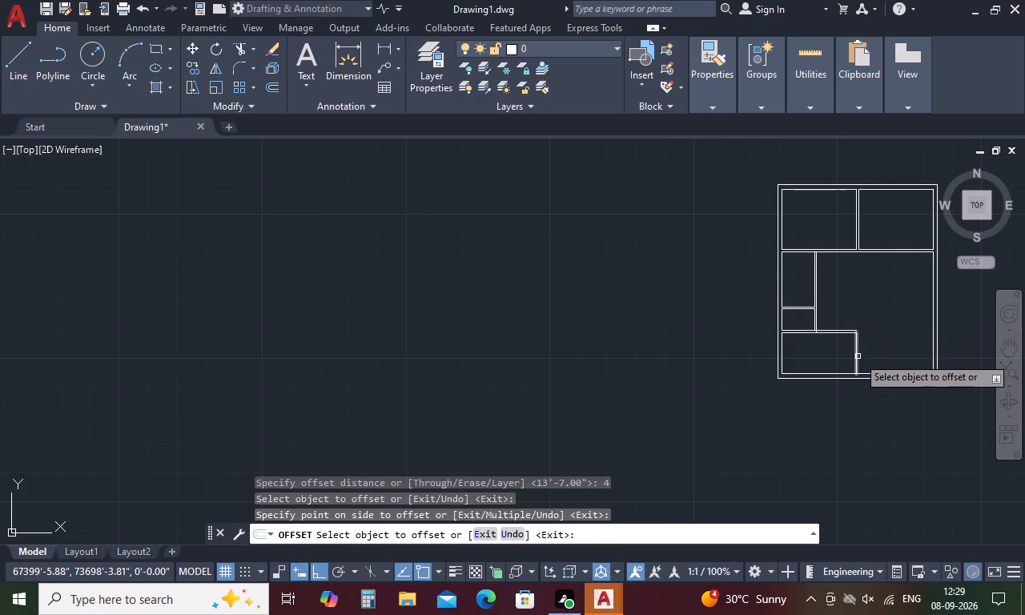
click(858, 356)
click(883, 363)
key(space)
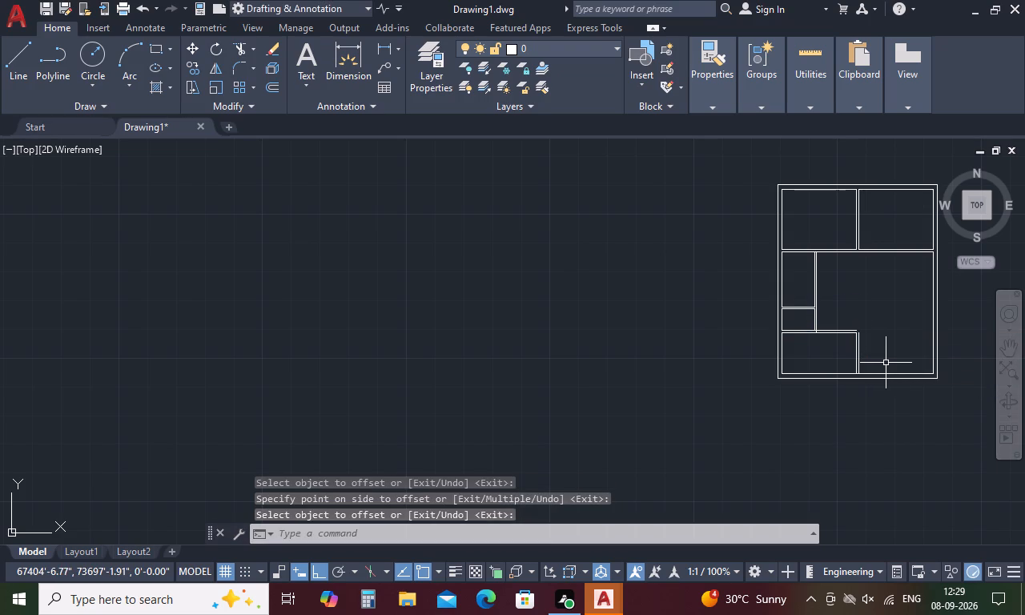
Fillet the outer vertical and upper horizontal partition lines into a sharp corner at the lower-left room's upper-right corner.
text(f m)
key(space)
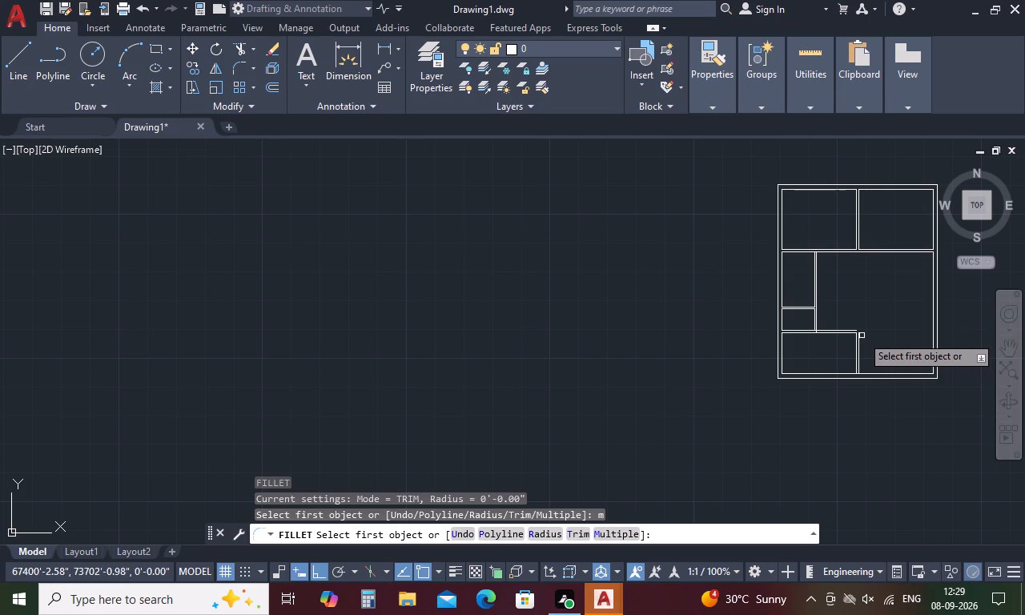
scroll(862, 334, up, 4)
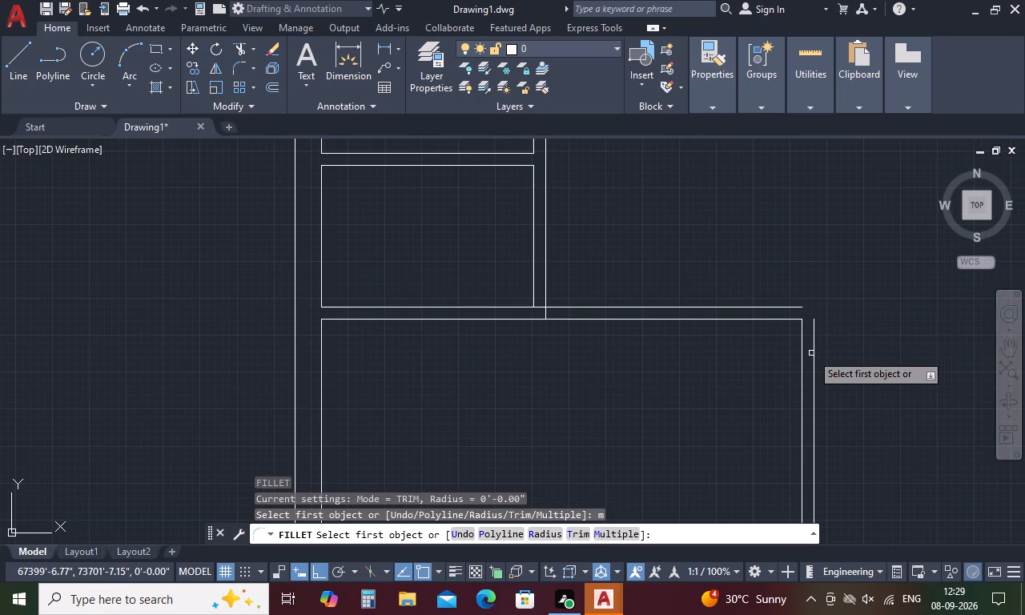
click(813, 349)
click(796, 305)
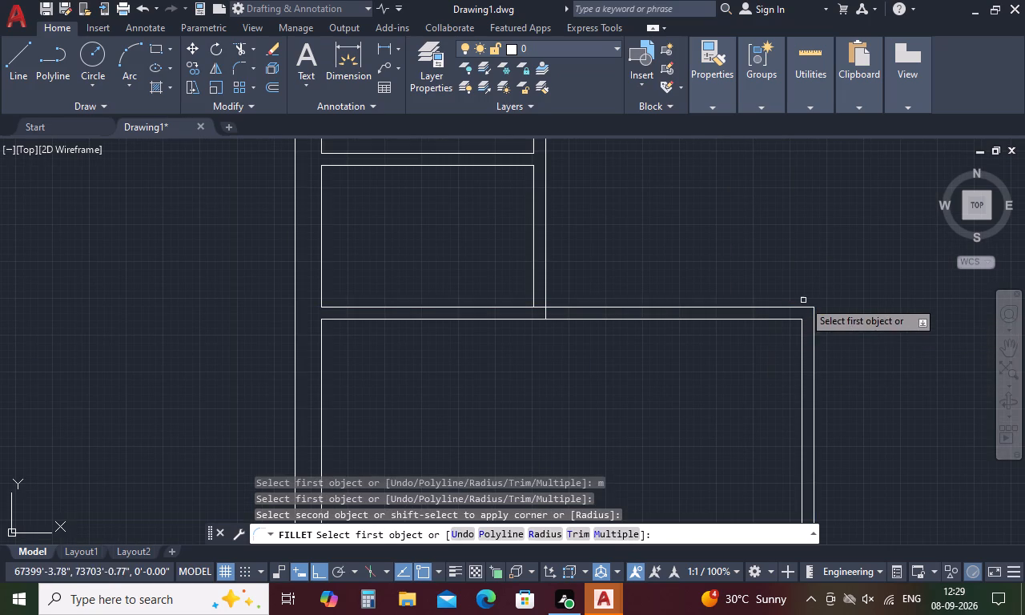
scroll(803, 300, down, 5)
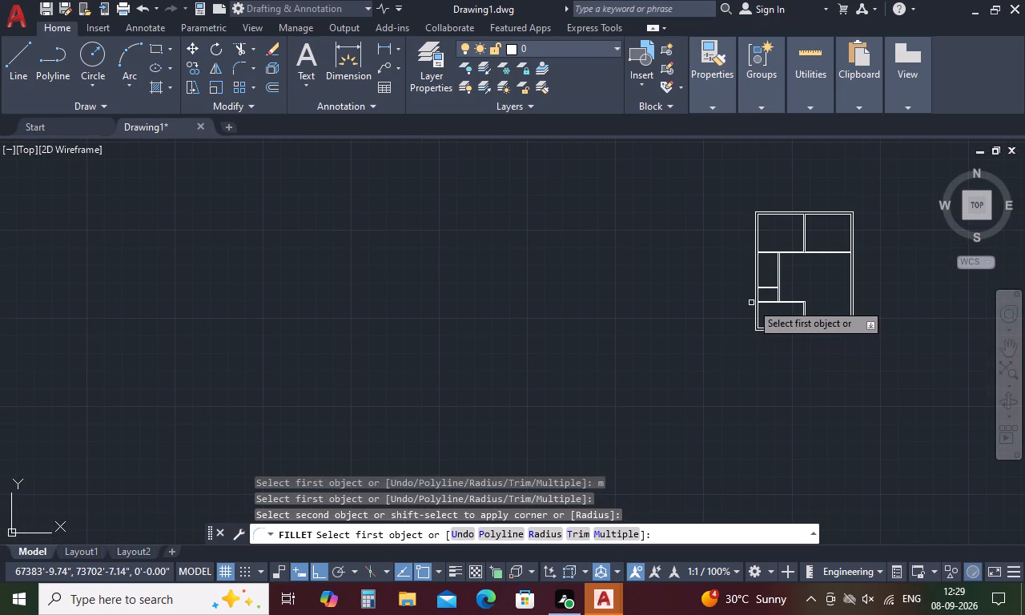
scroll(779, 307, up, 4)
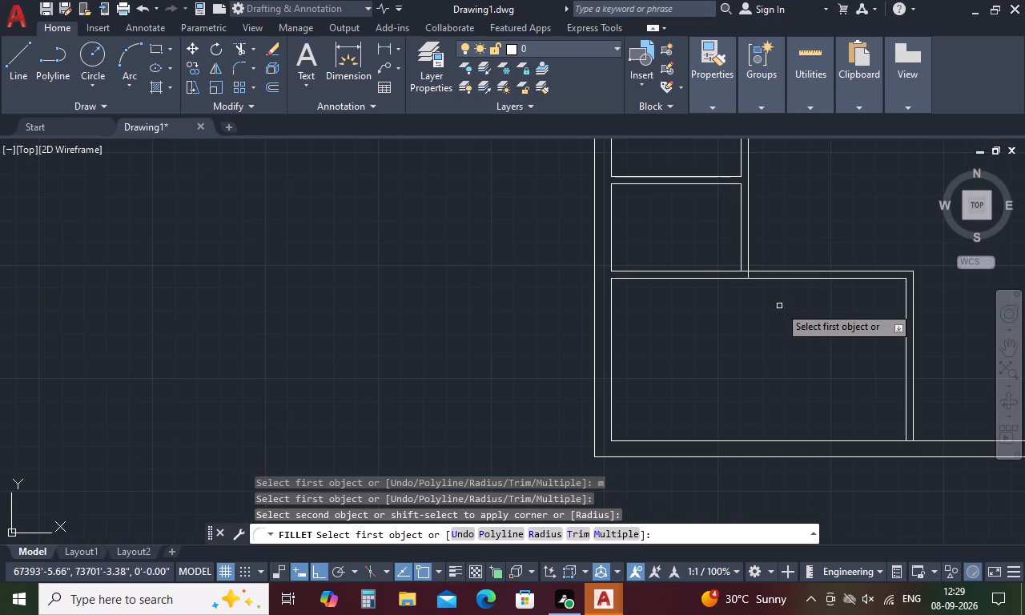
key(Escape)
Trim the crossing line pieces where the partitions meet below the small room and where the new vertical partition meets the bottom exterior wall.
text(tr)
key(space)
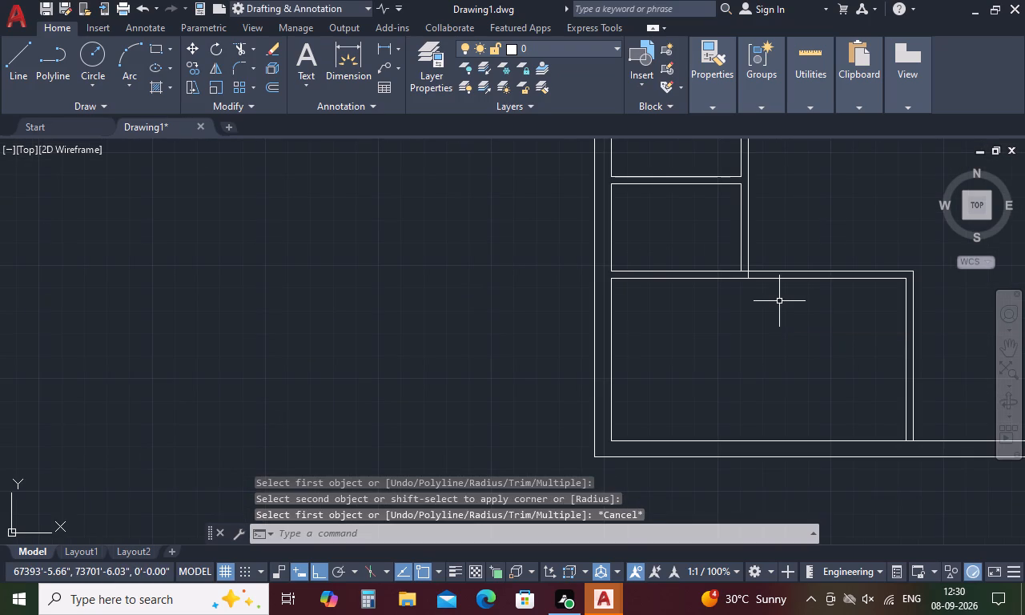
scroll(747, 257, up, 4)
drag(696, 312, 750, 375)
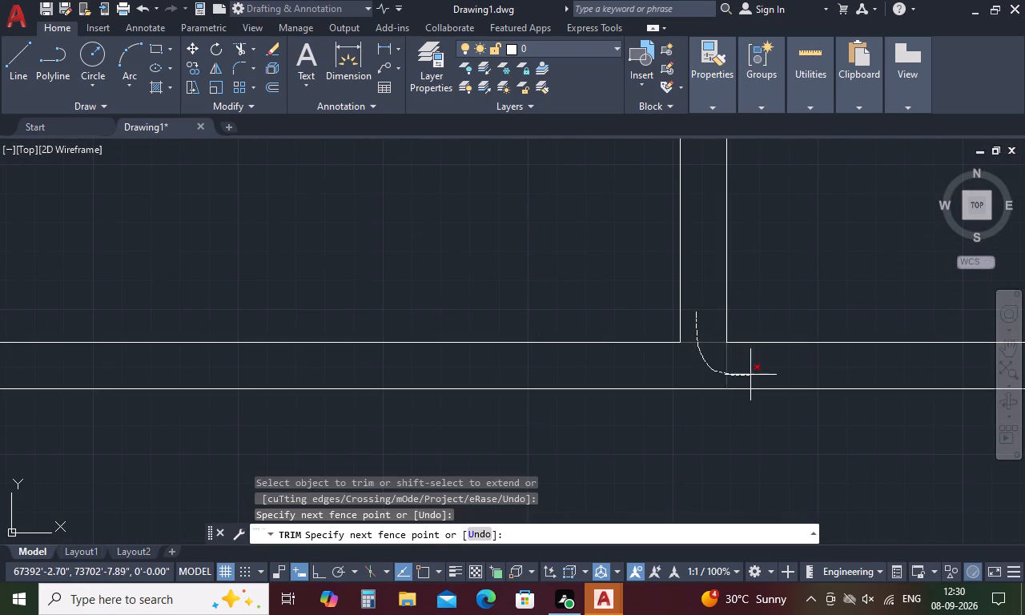
drag(750, 375, 755, 371)
scroll(760, 358, down, 9)
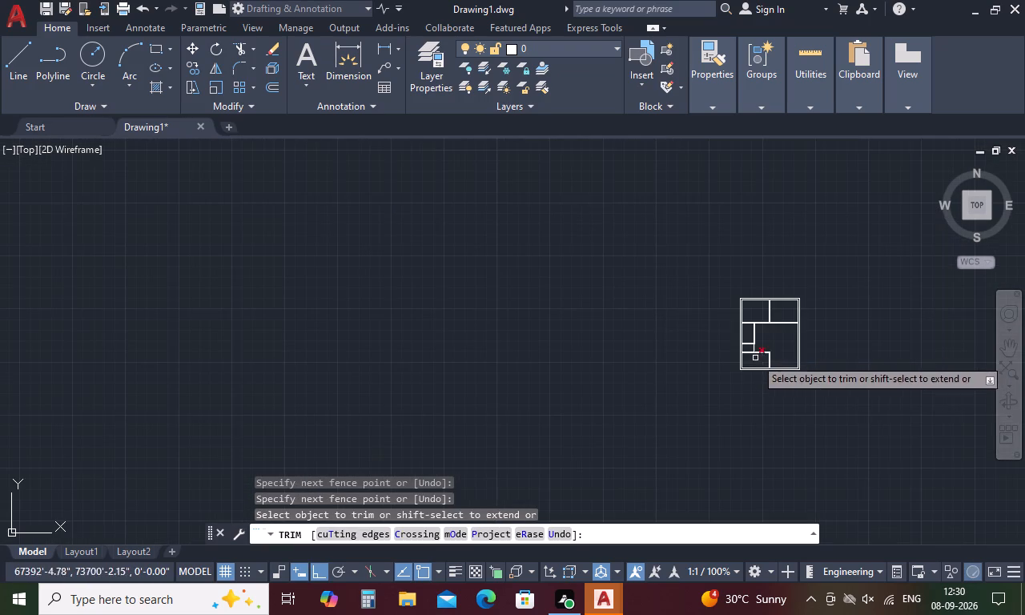
scroll(857, 317, up, 2)
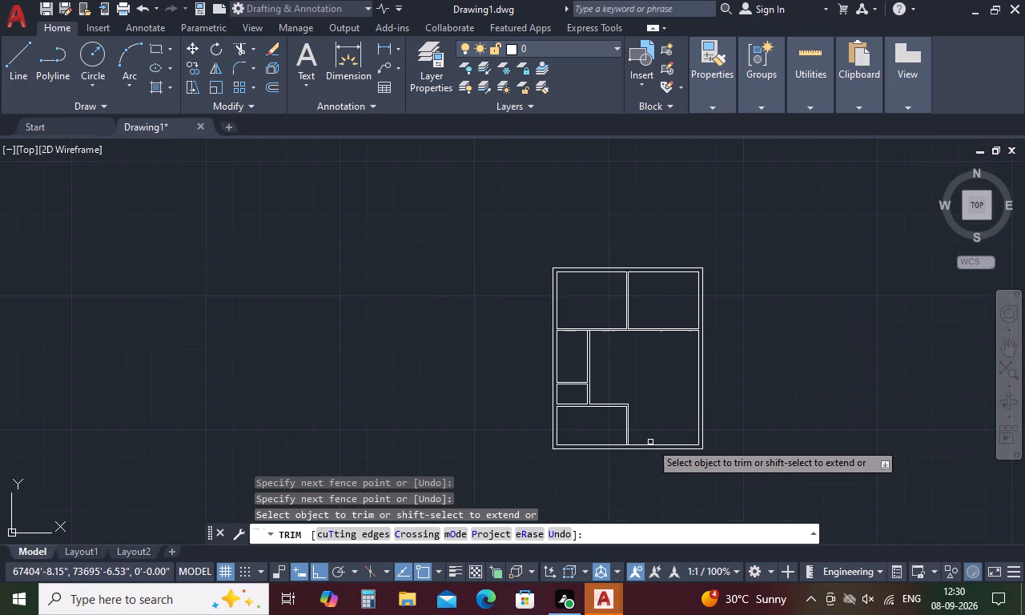
scroll(625, 455, up, 5)
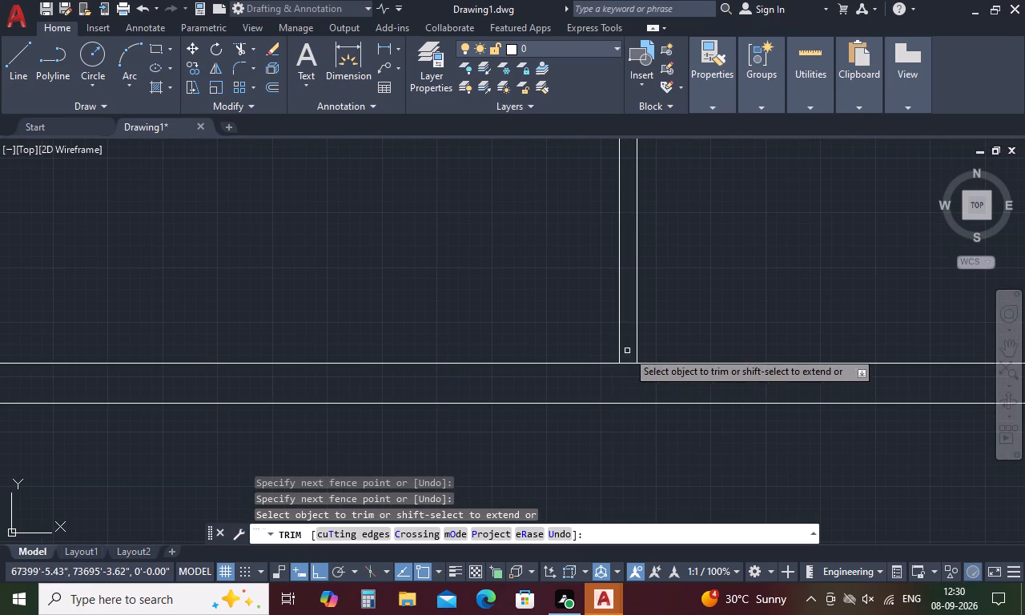
drag(628, 349, 629, 377)
scroll(629, 376, down, 4)
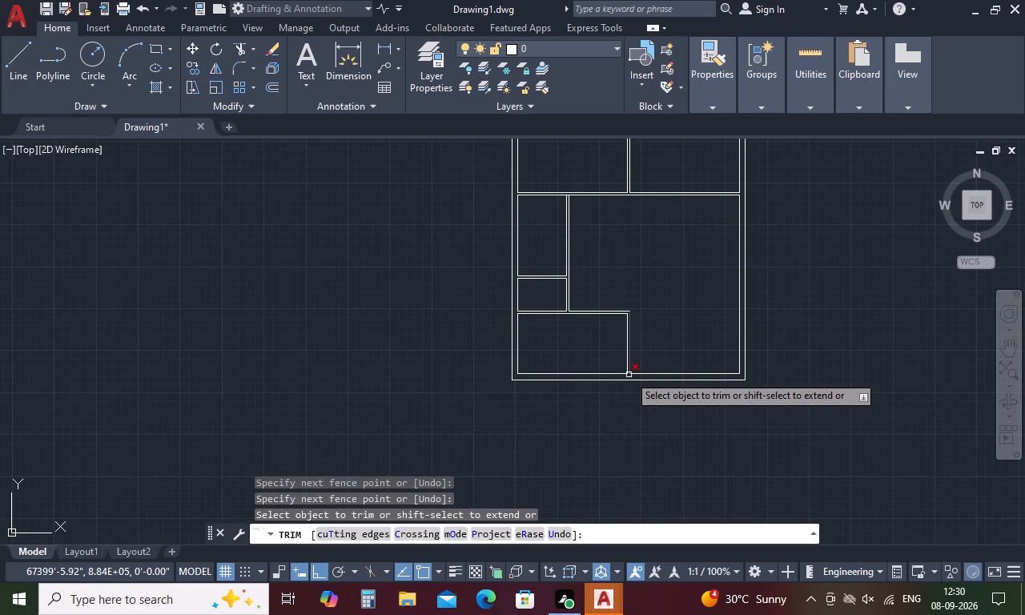
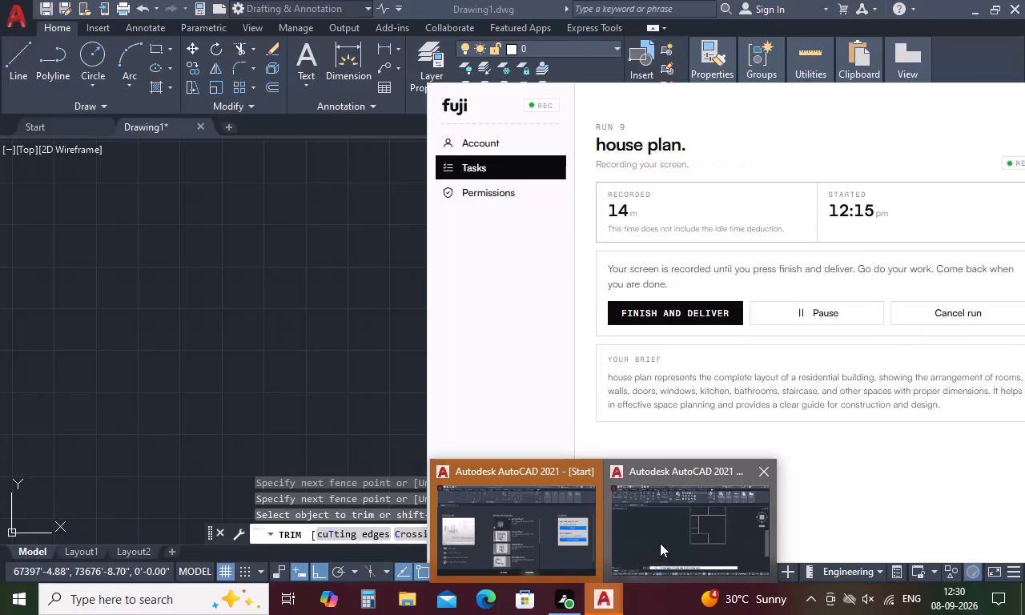
Switch back to the AutoCAD drawing, leave the Trim command and examine the room and partition layout of the whole house plan.
click(662, 543)
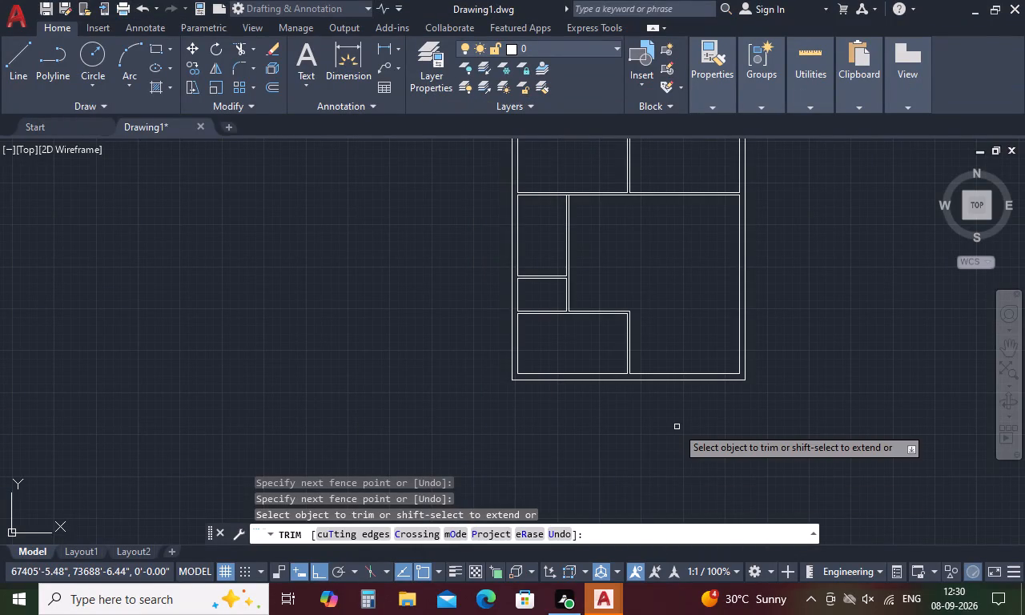
scroll(677, 426, down, 2)
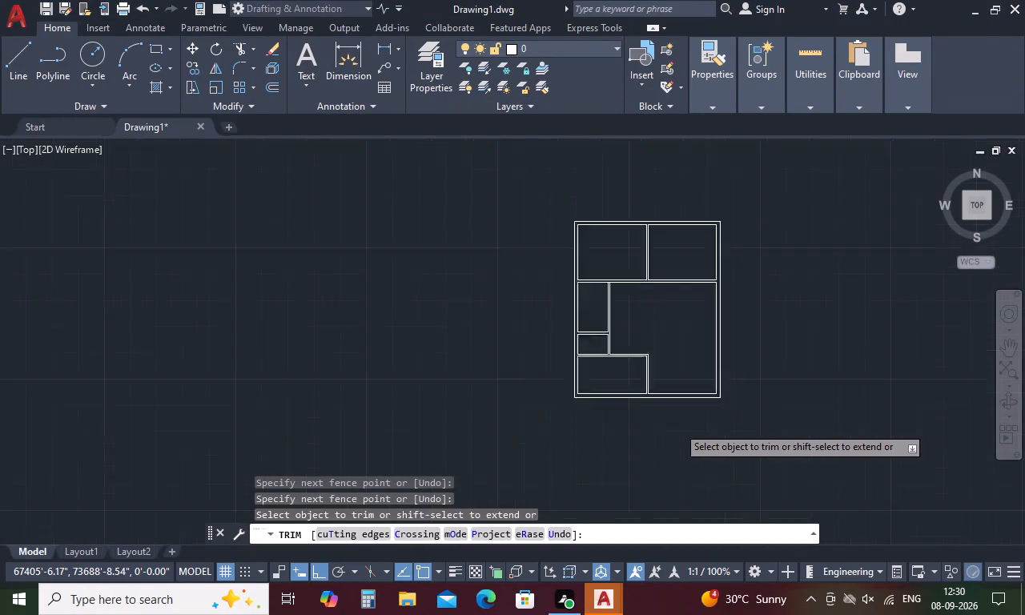
scroll(677, 426, down, 1)
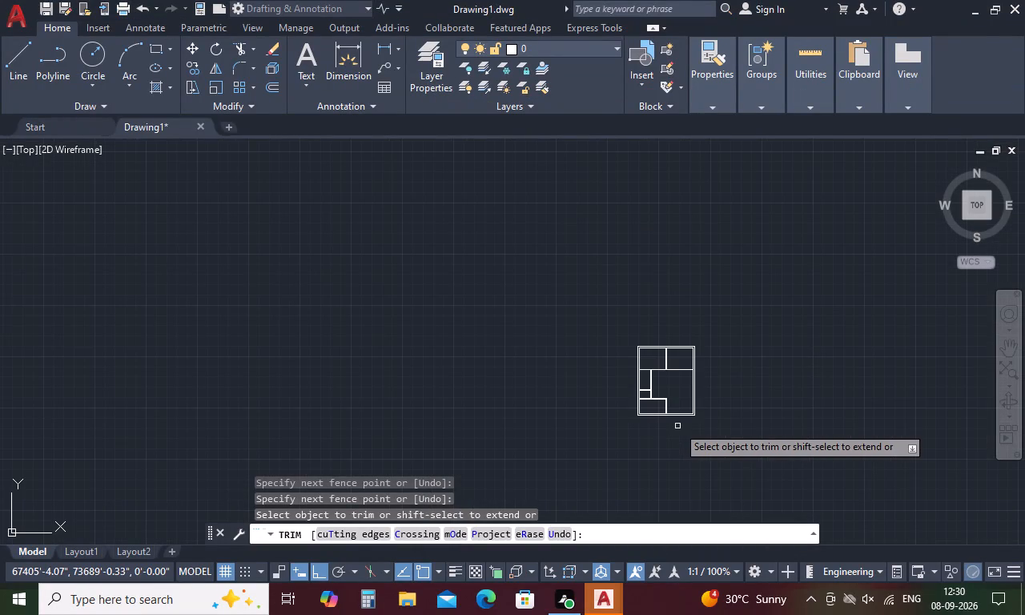
scroll(677, 426, up, 3)
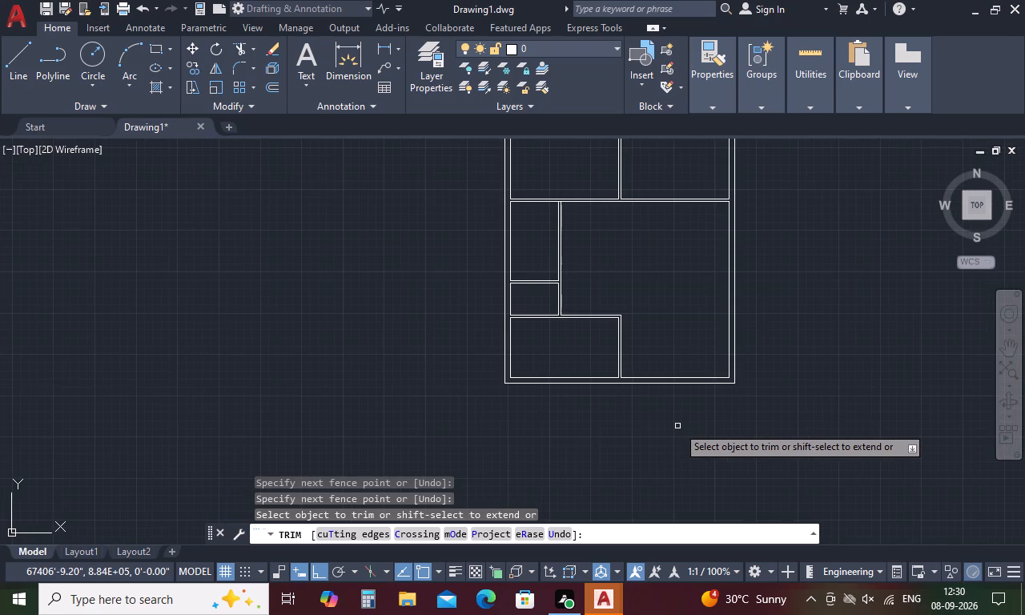
scroll(677, 426, down, 3)
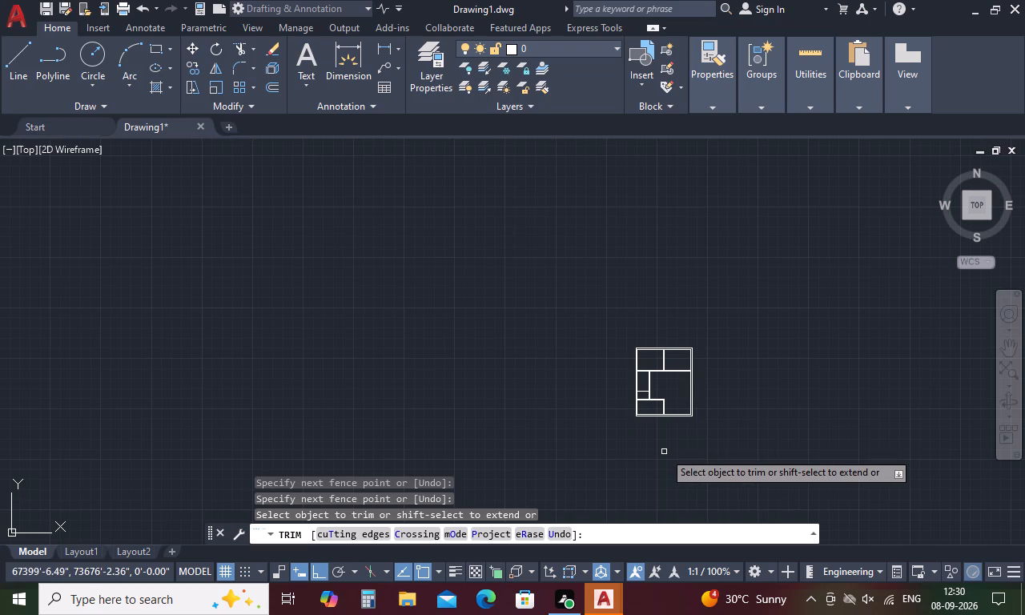
scroll(664, 452, up, 3)
scroll(664, 452, down, 4)
scroll(669, 420, up, 2)
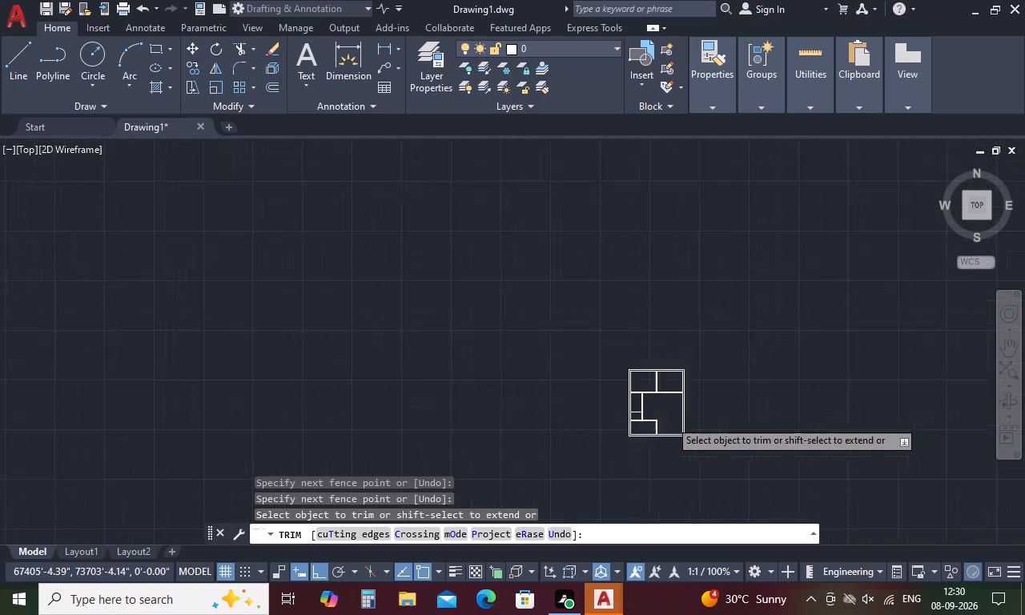
scroll(669, 420, up, 2)
scroll(669, 420, down, 3)
scroll(671, 428, up, 3)
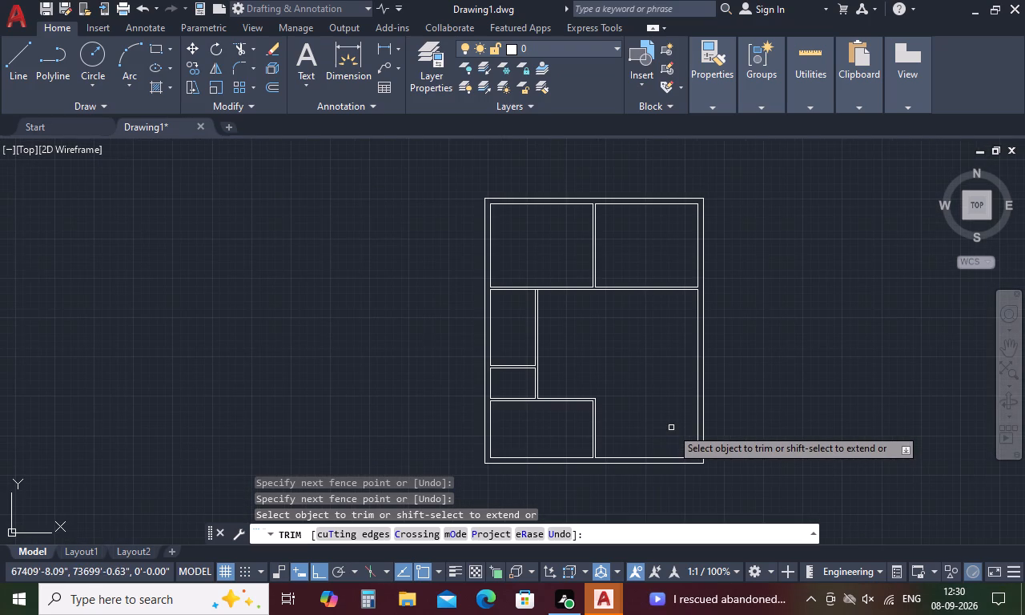
scroll(665, 455, down, 2)
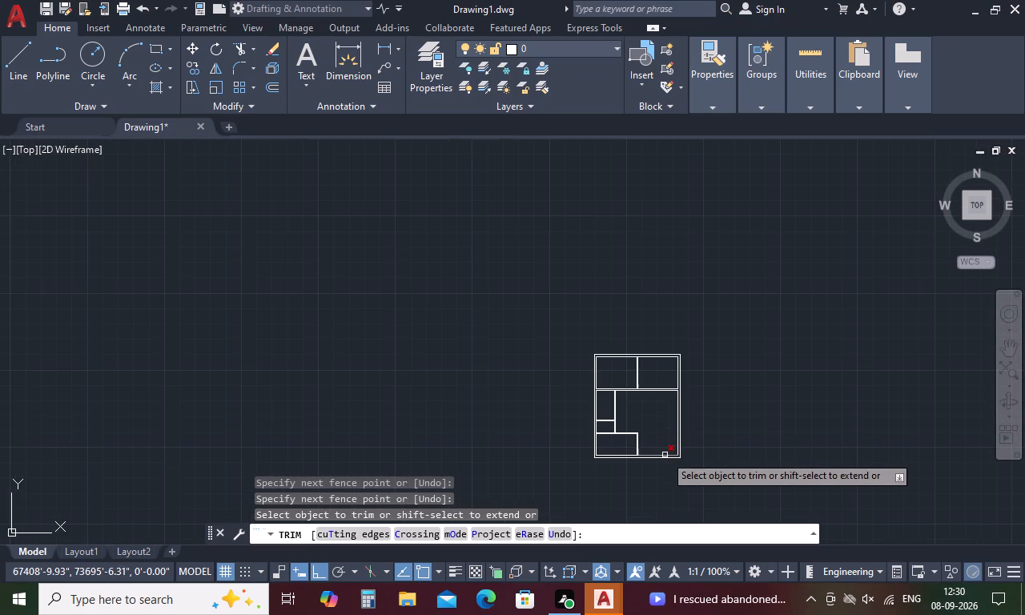
scroll(650, 477, up, 3)
scroll(650, 477, down, 3)
scroll(650, 477, up, 2)
scroll(650, 477, down, 1)
scroll(635, 487, up, 2)
scroll(635, 487, down, 3)
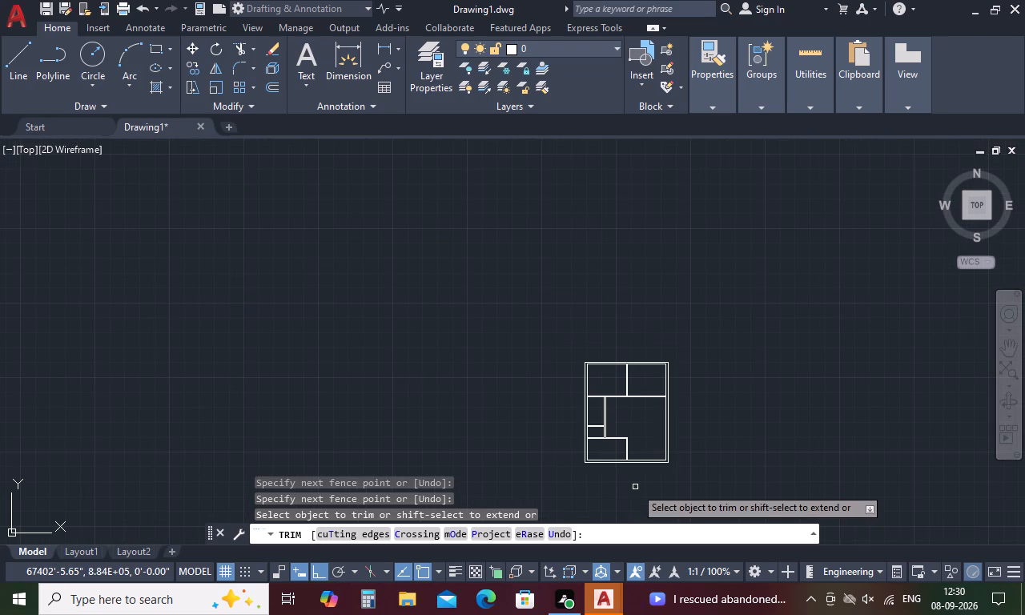
scroll(635, 487, up, 2)
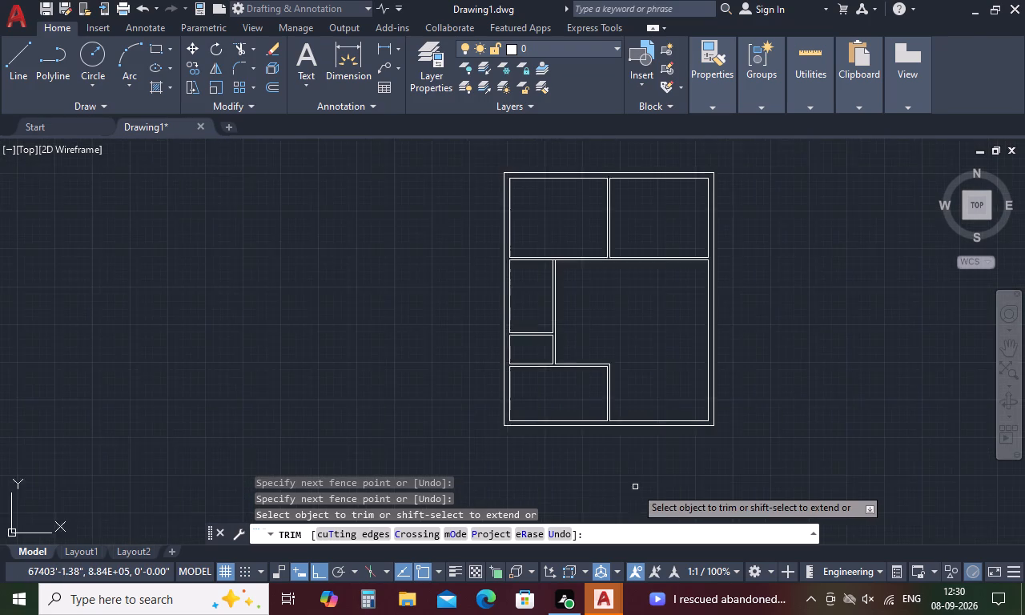
scroll(635, 487, down, 2)
scroll(590, 474, up, 4)
scroll(590, 474, down, 3)
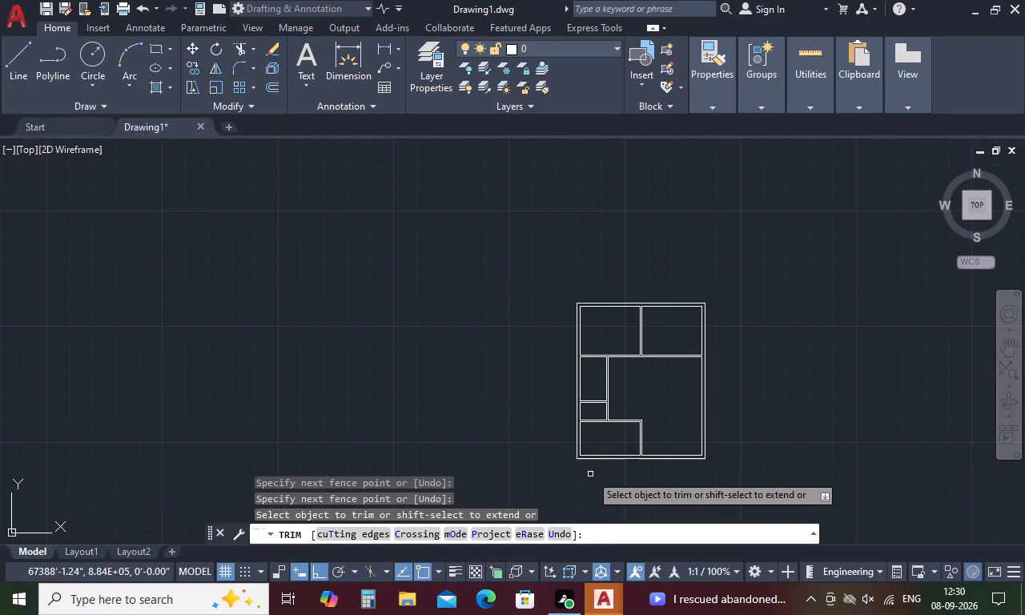
scroll(596, 467, up, 4)
scroll(597, 467, down, 2)
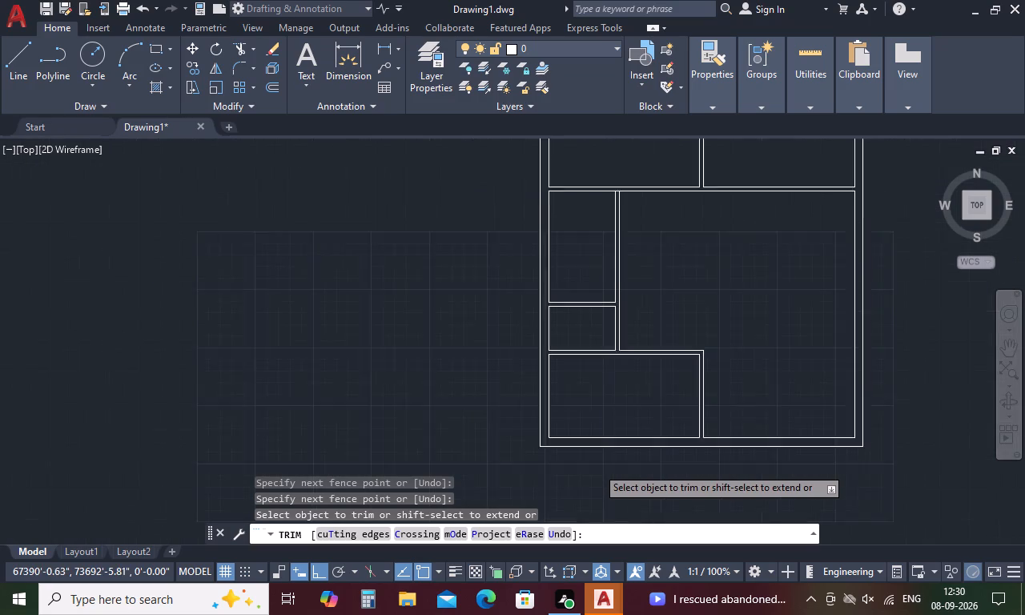
scroll(597, 467, down, 1)
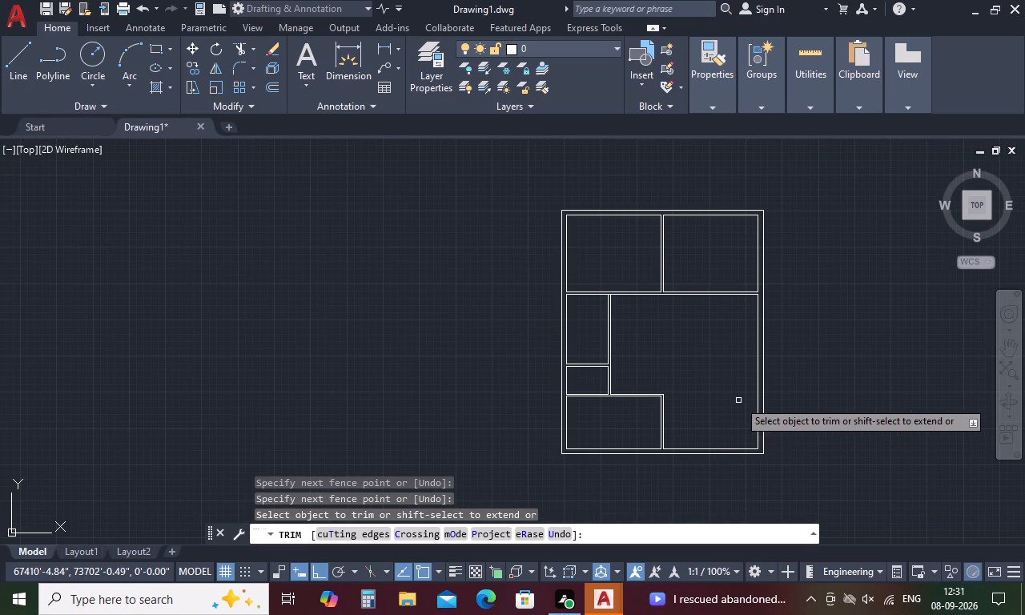
scroll(824, 344, down, 2)
scroll(824, 344, up, 2)
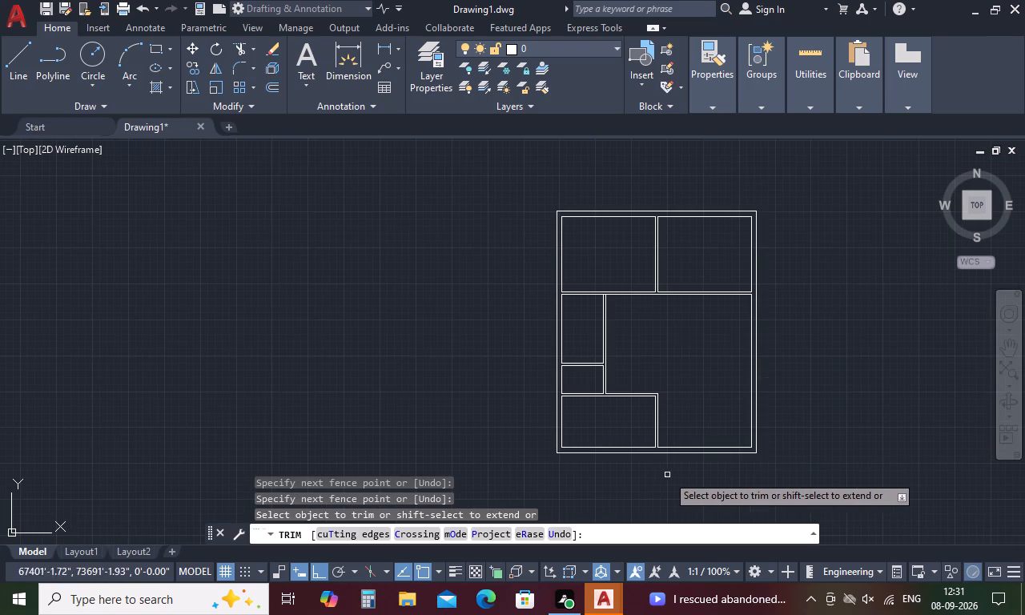
scroll(654, 477, down, 1)
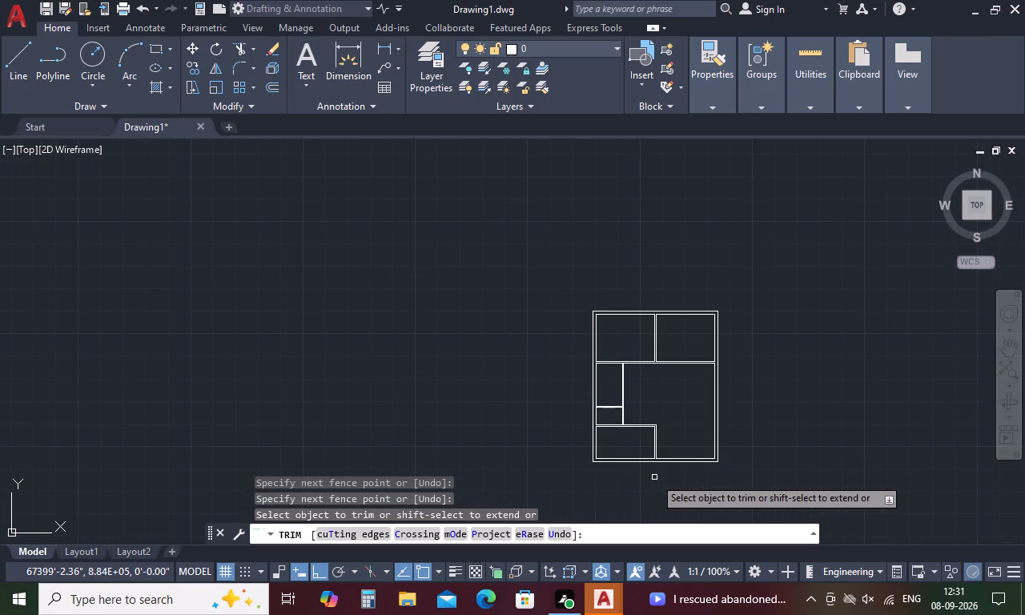
scroll(654, 477, up, 3)
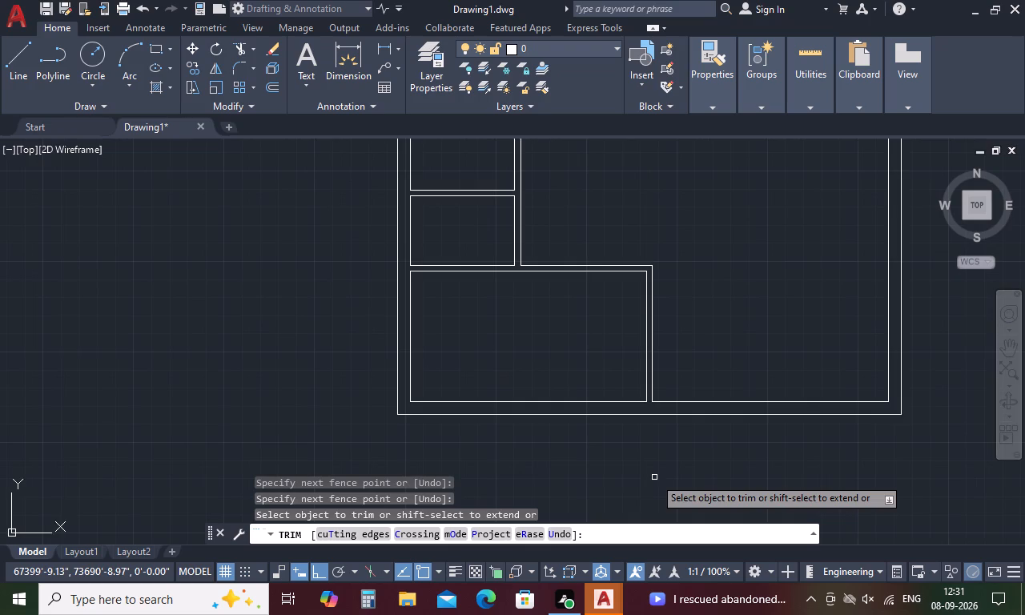
scroll(654, 477, down, 3)
scroll(654, 477, up, 2)
scroll(654, 477, down, 2)
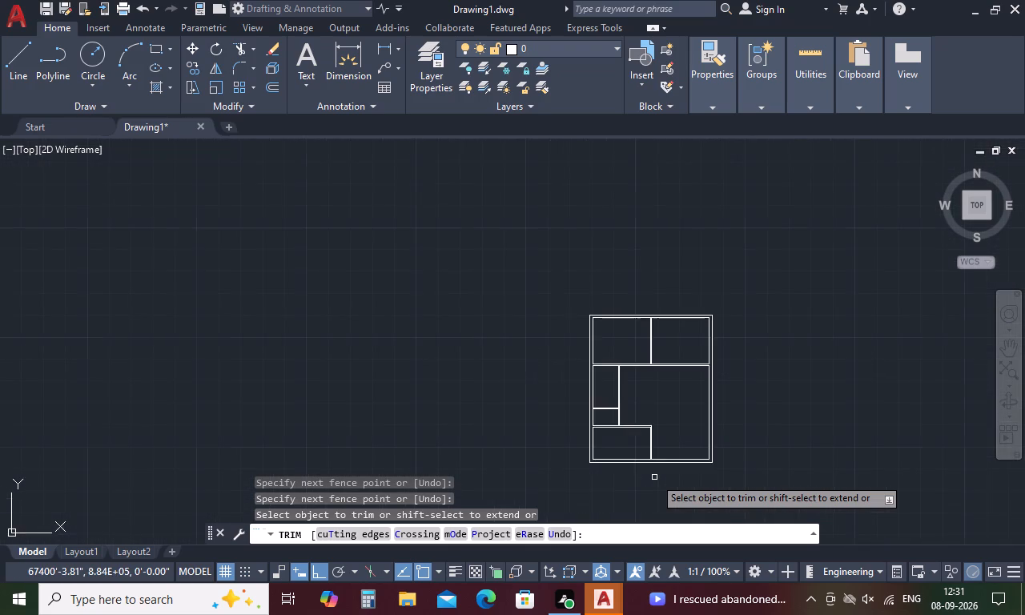
scroll(654, 477, down, 3)
scroll(654, 477, up, 2)
scroll(654, 477, down, 2)
scroll(654, 477, up, 2)
scroll(654, 477, down, 3)
scroll(654, 477, up, 3)
scroll(654, 477, down, 3)
scroll(654, 477, up, 3)
scroll(654, 477, down, 3)
scroll(654, 477, up, 3)
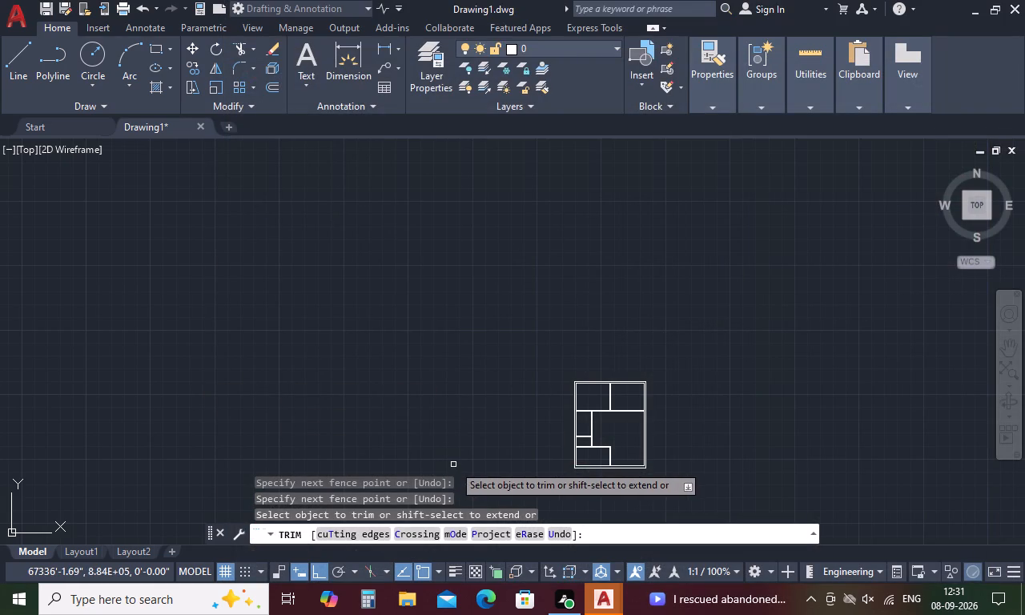
key(space)
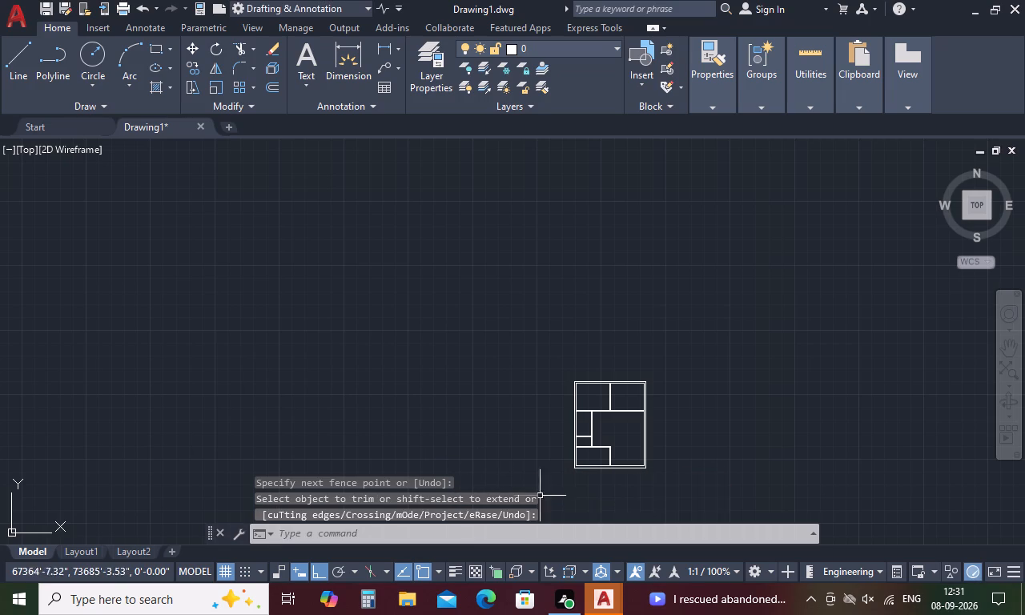
scroll(624, 512, up, 3)
scroll(624, 510, down, 2)
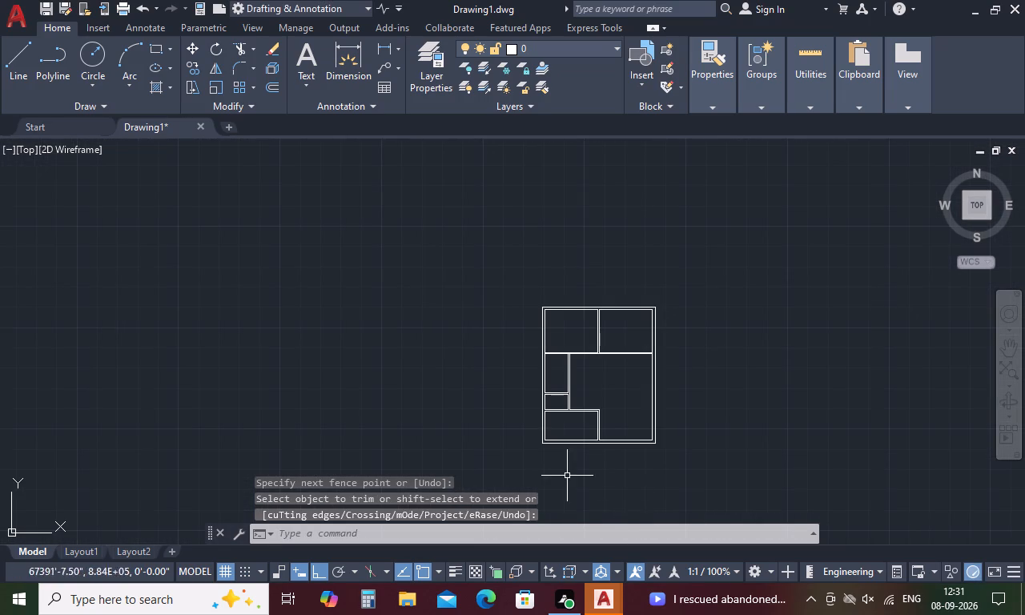
scroll(553, 451, up, 2)
scroll(553, 451, down, 1)
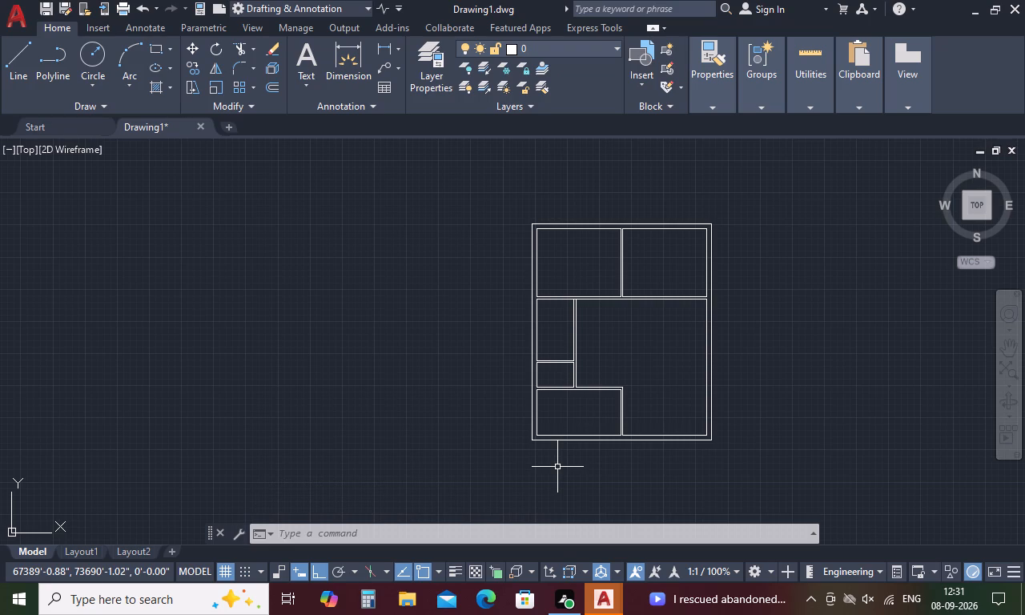
key(Escape)
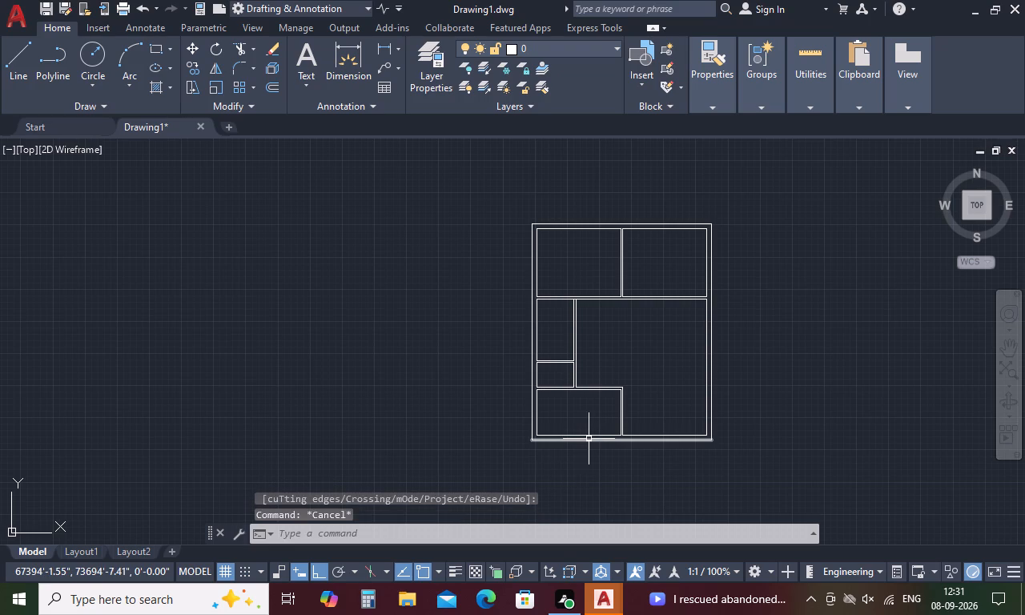
Extend the inner vertical line of the lower-left room's right partition up to the upper horizontal partition line.
text(ex)
key(space)
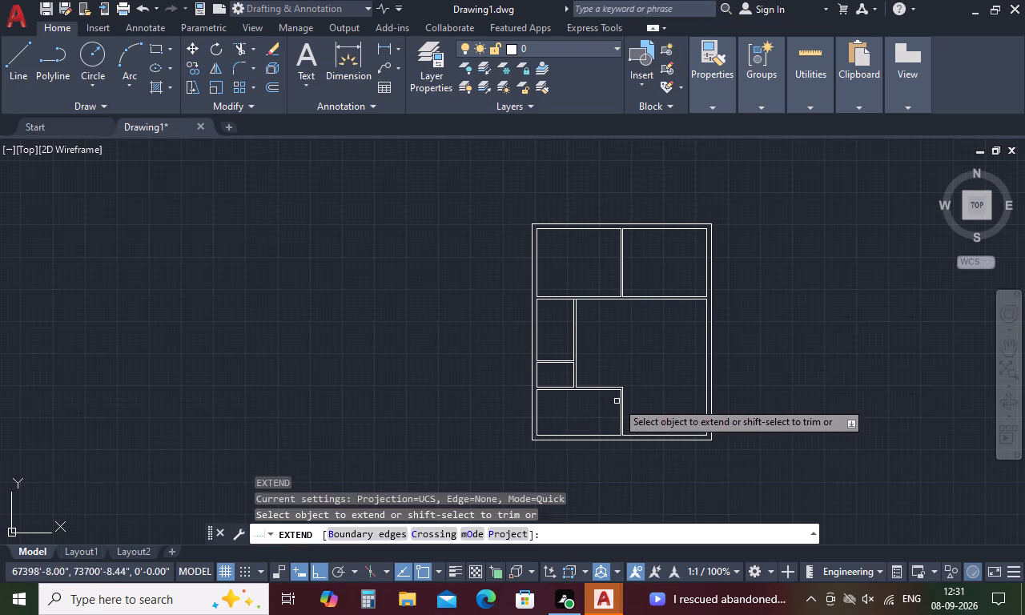
scroll(617, 400, up, 3)
click(620, 395)
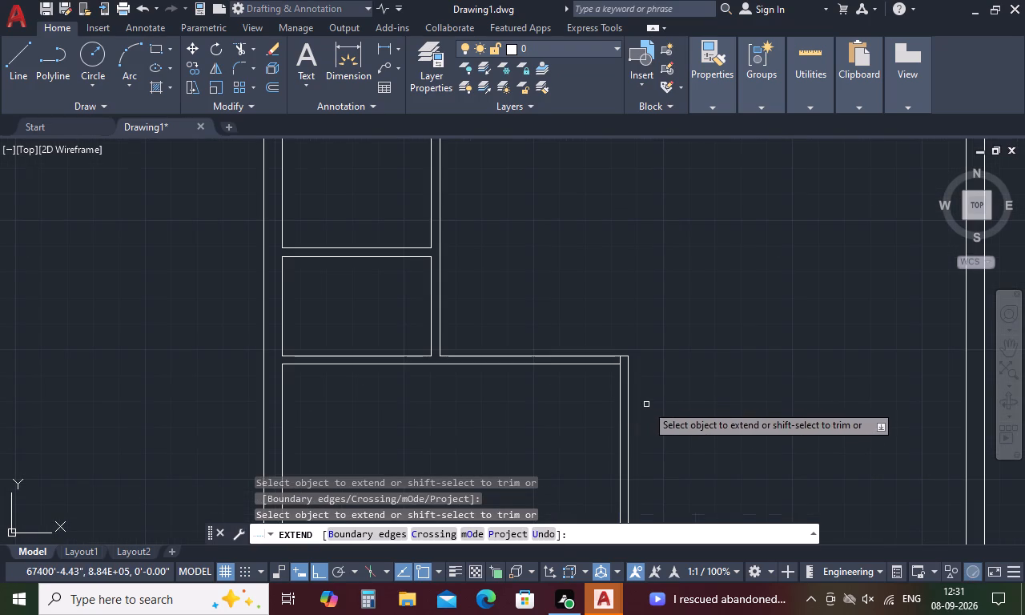
key(Escape)
Replace the outer vertical line of the lower-left room's right partition with a 9" rightward offset of its inner line.
click(627, 413)
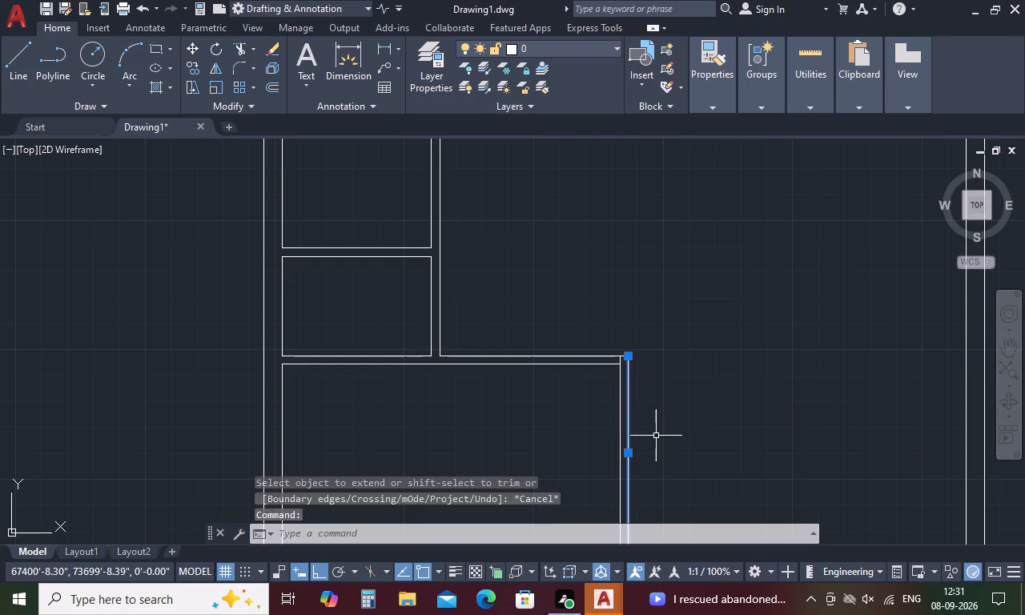
key(Delete)
text(o)
key(space)
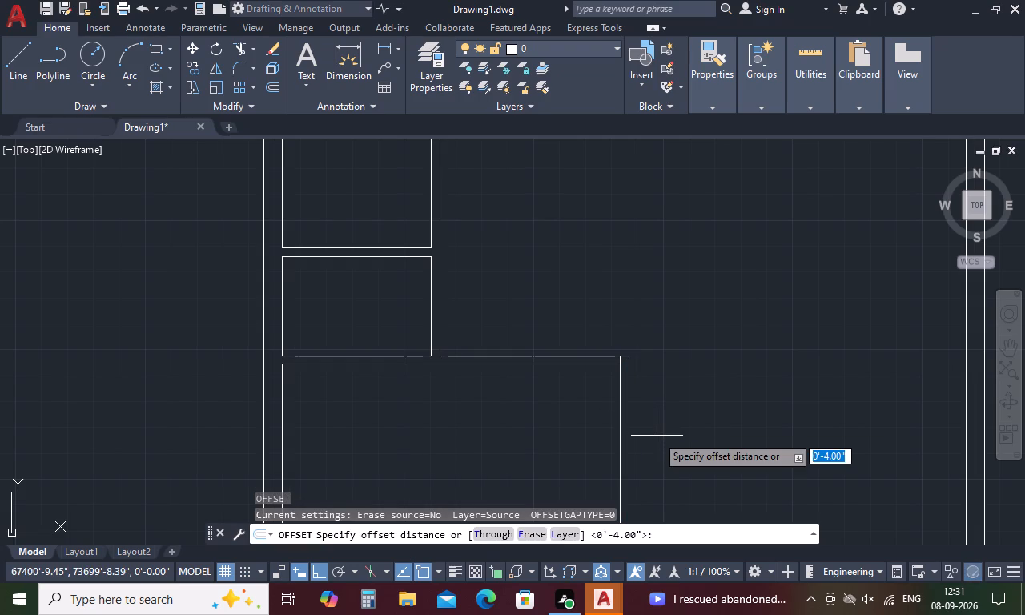
text(9)
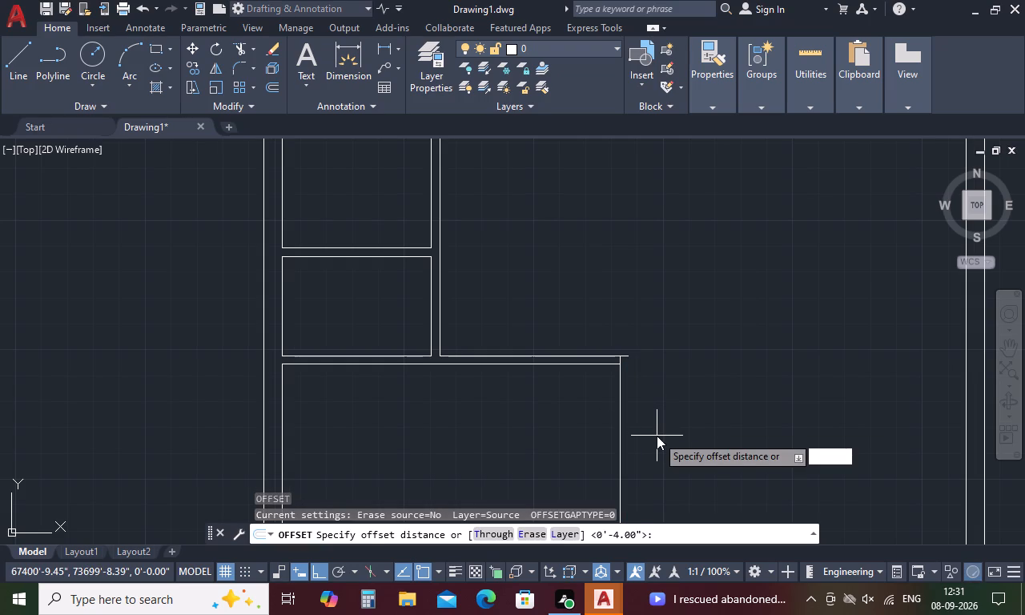
key(space)
click(621, 446)
click(686, 450)
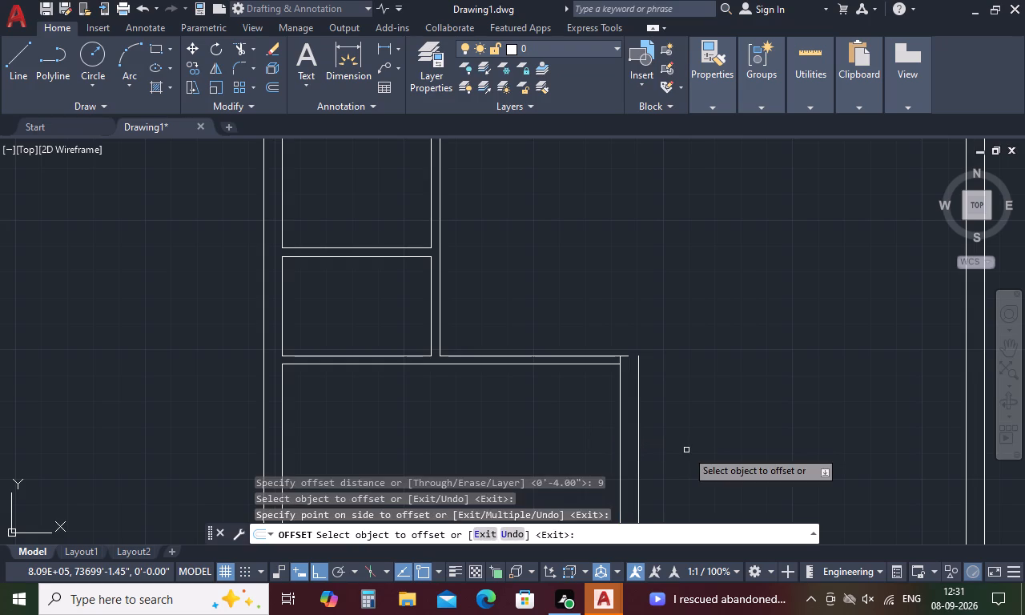
key(space)
key(Escape)
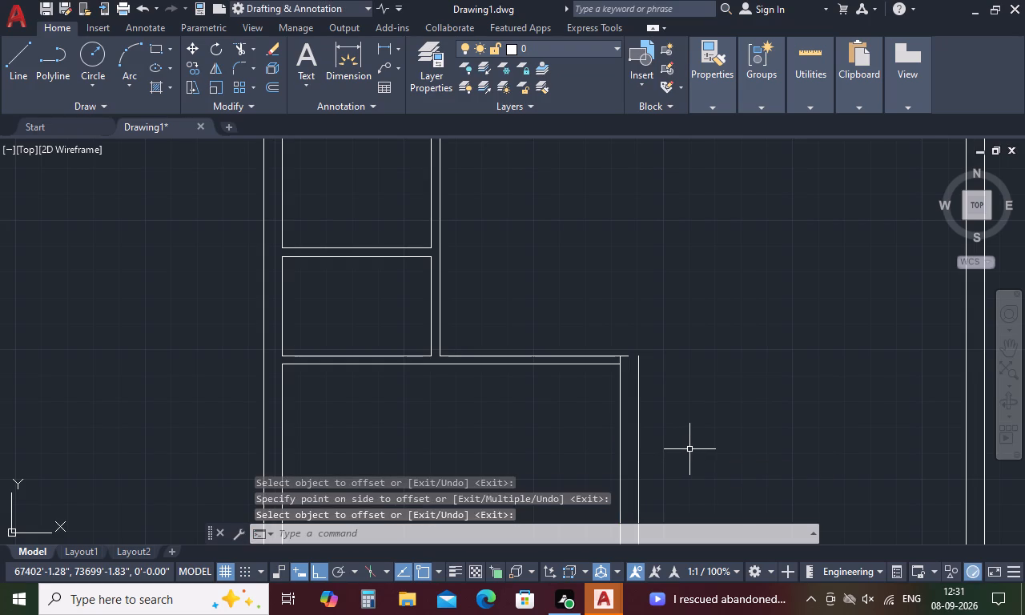
Extend the upper horizontal partition line above the lower-left room to the new outer vertical line.
text(ex)
key(space)
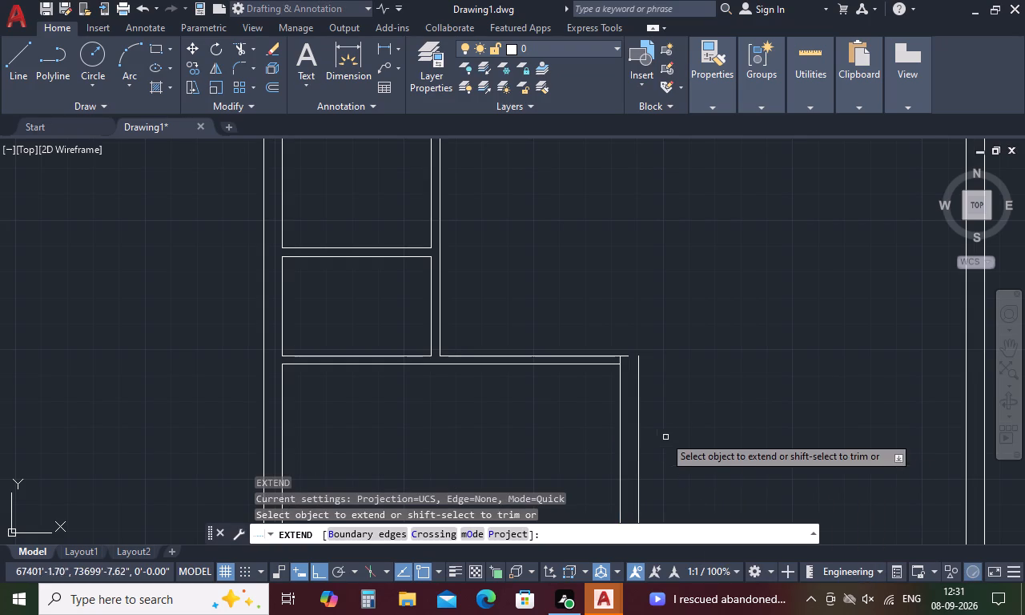
click(616, 355)
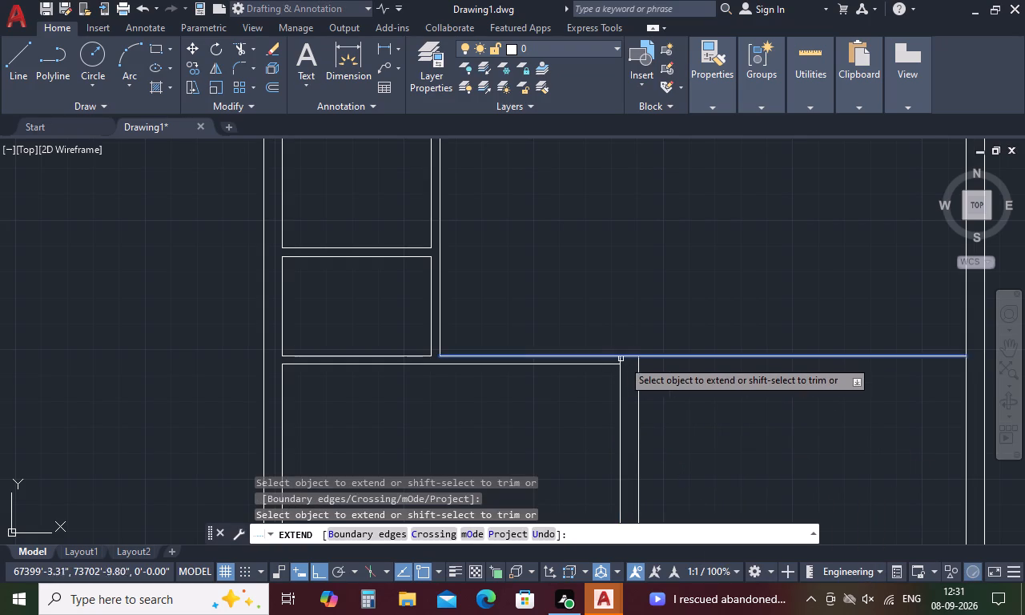
key(Escape)
Trim the inner vertical line's stub between the two horizontal partition lines at the lower-left room's upper-right corner.
text(tr)
key(space)
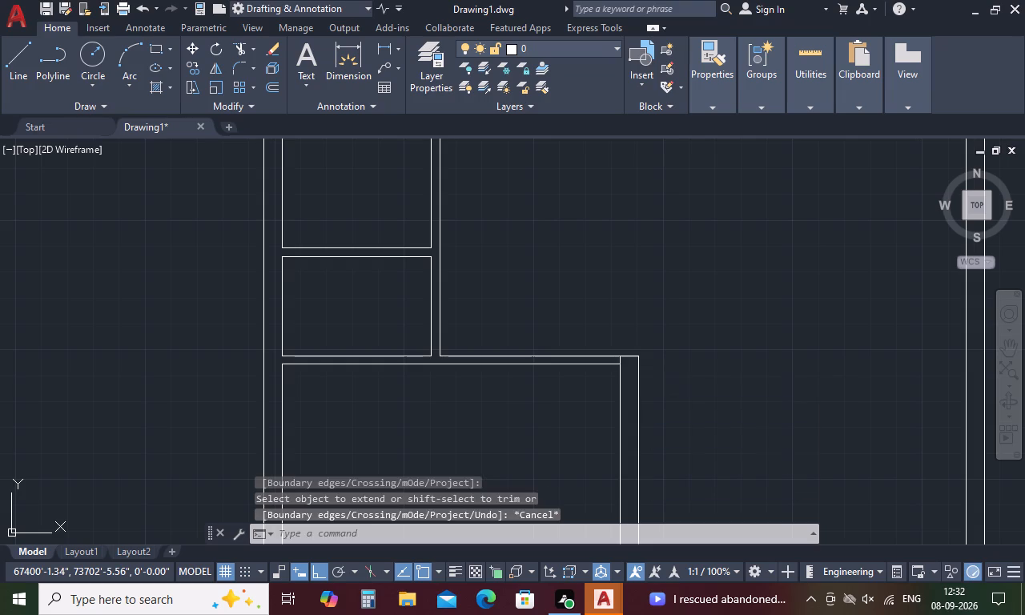
click(621, 362)
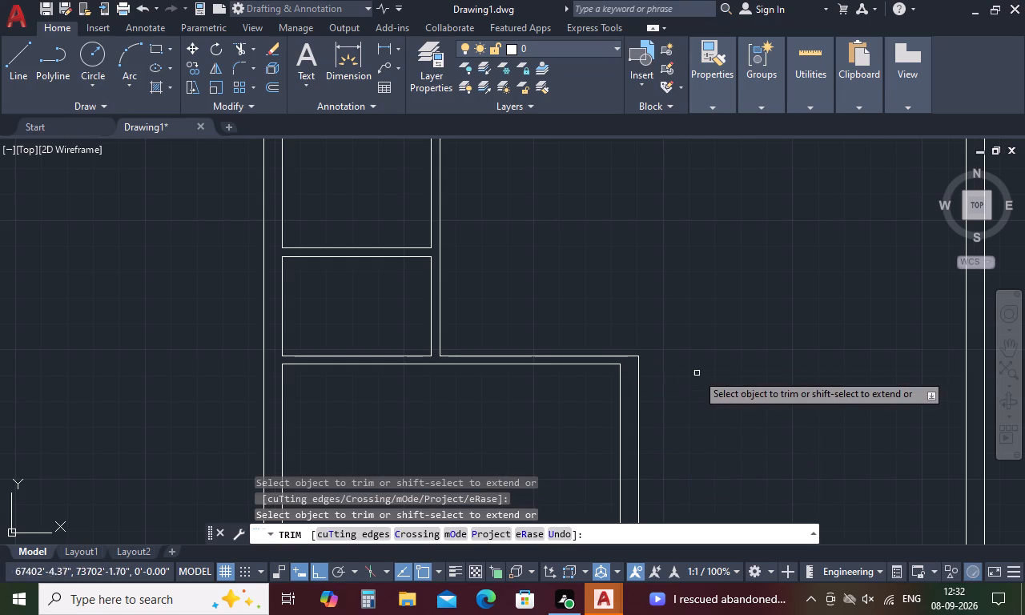
scroll(701, 360, down, 3)
key(Escape)
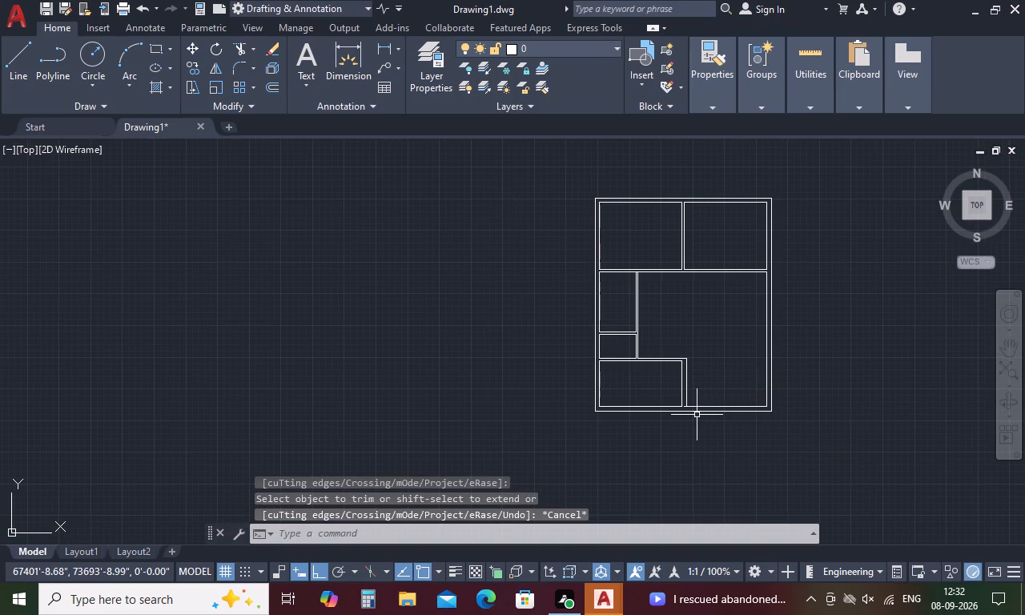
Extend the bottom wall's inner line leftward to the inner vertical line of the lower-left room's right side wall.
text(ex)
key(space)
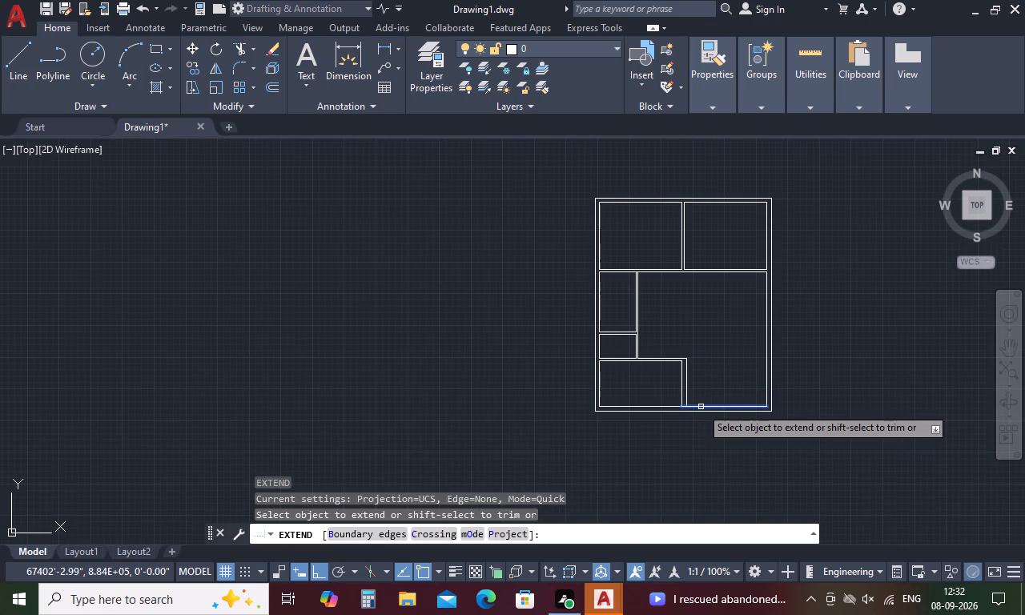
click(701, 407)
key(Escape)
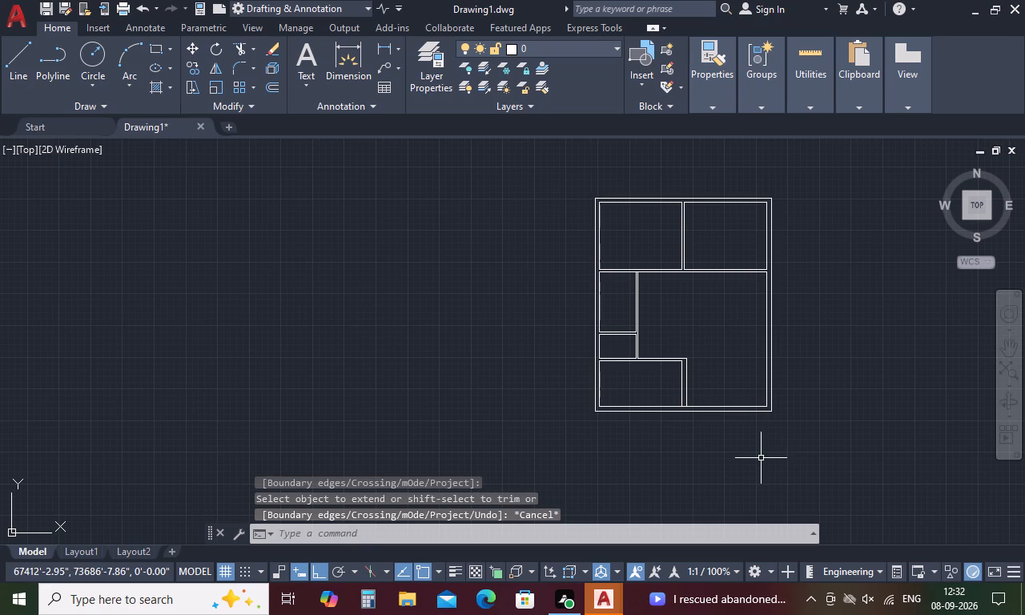
Trim the bottom wall's inner line between the two vertical lines of the lower-left room's right side wall.
text(tr)
key(space)
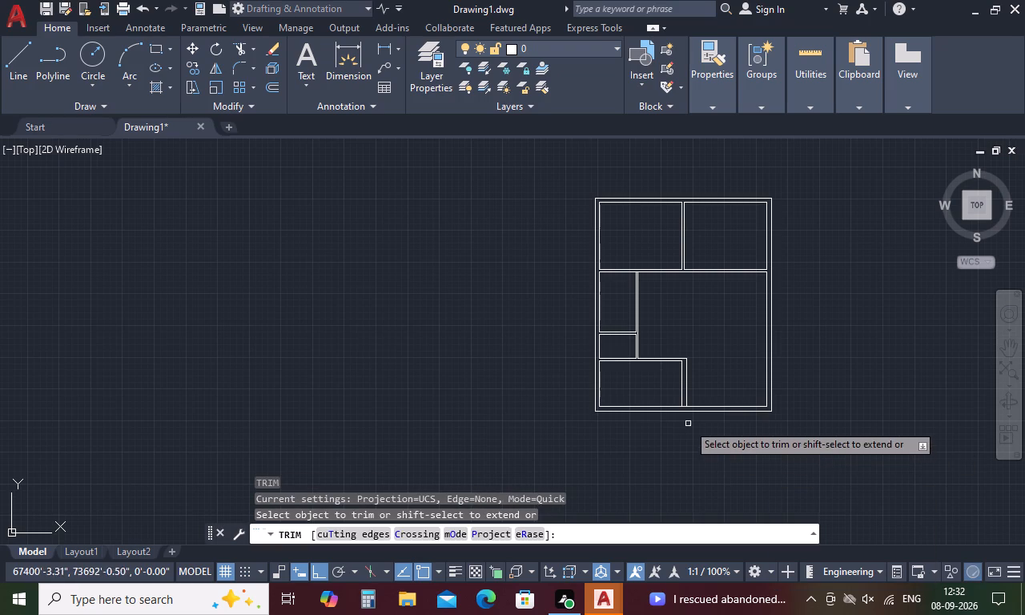
scroll(687, 418, up, 3)
drag(663, 364, 663, 380)
scroll(663, 380, down, 3)
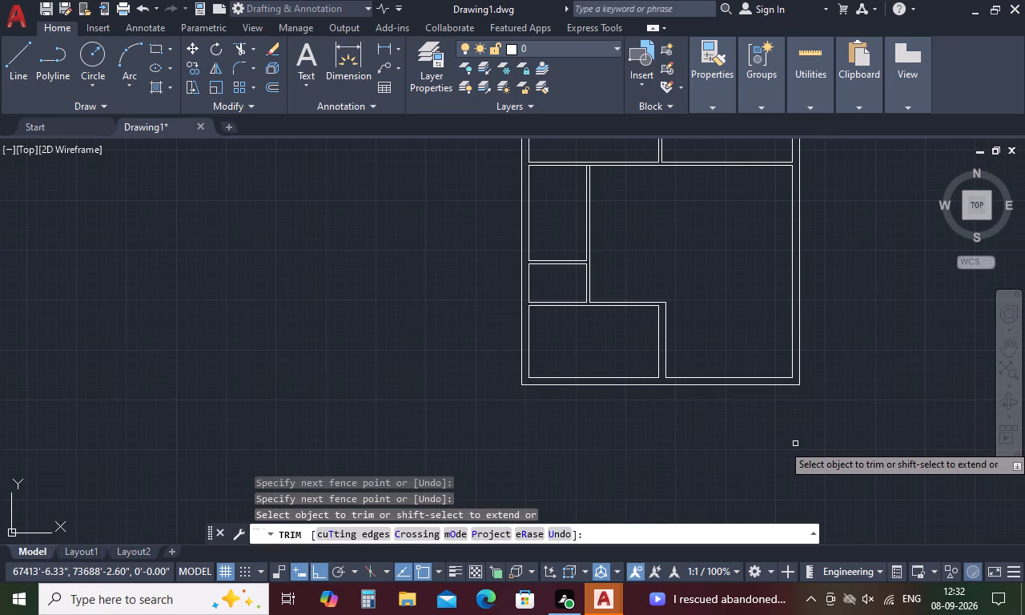
key(Escape)
Offset the bottom wall's inner line, beside the lower-left room, 11'3" upward.
key(o)
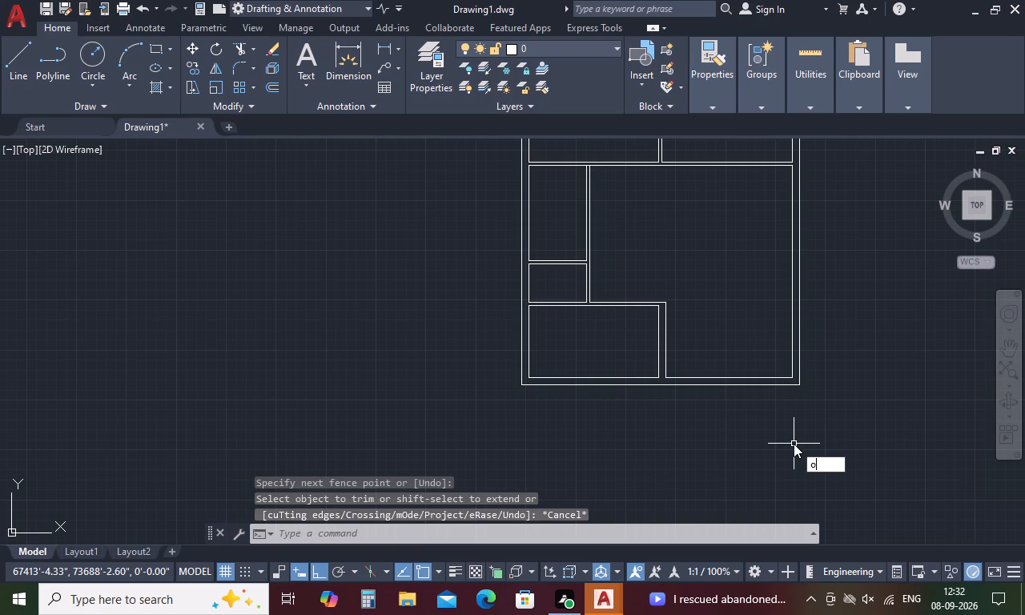
key(space)
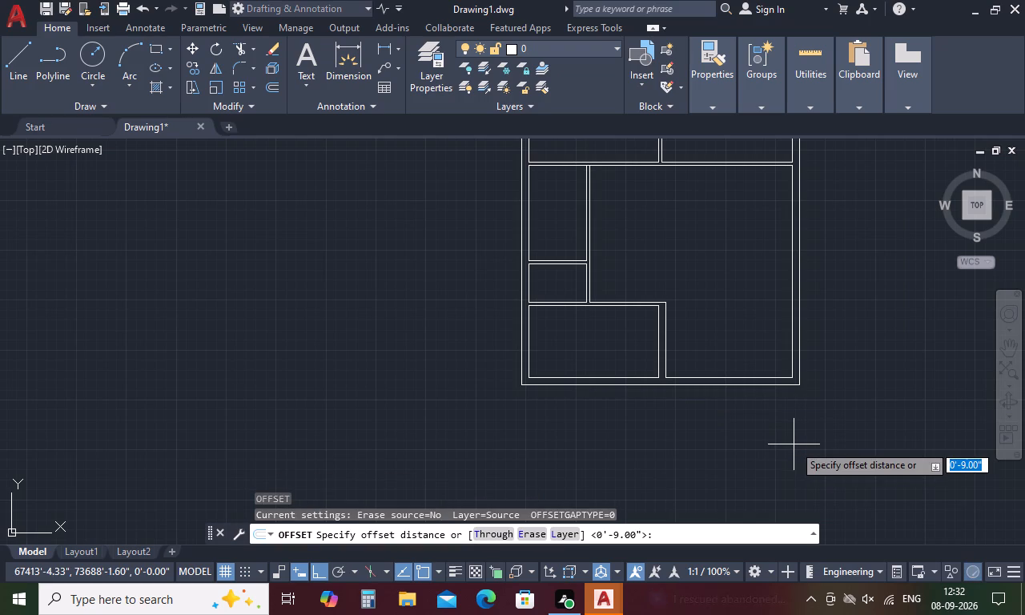
text(11)
text('3)
key(shift+quotedbl)
key(Return)
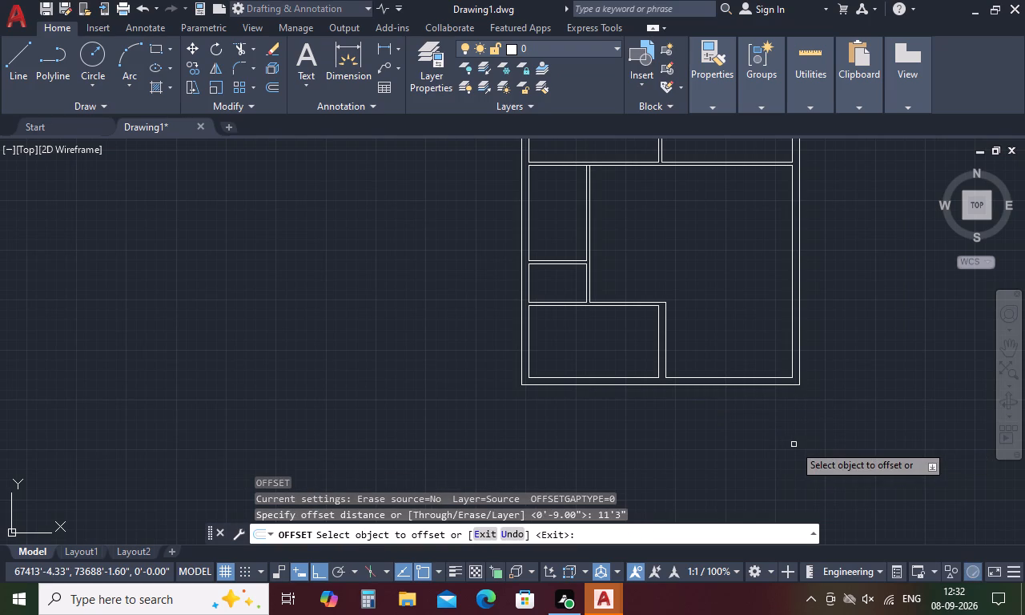
click(772, 384)
click(772, 356)
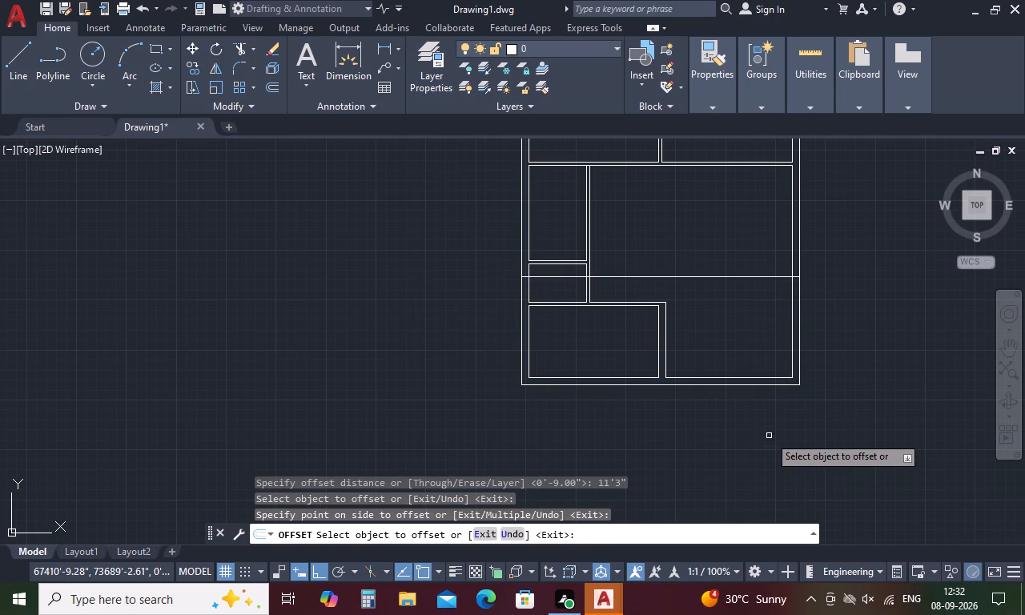
key(ctrl+z)
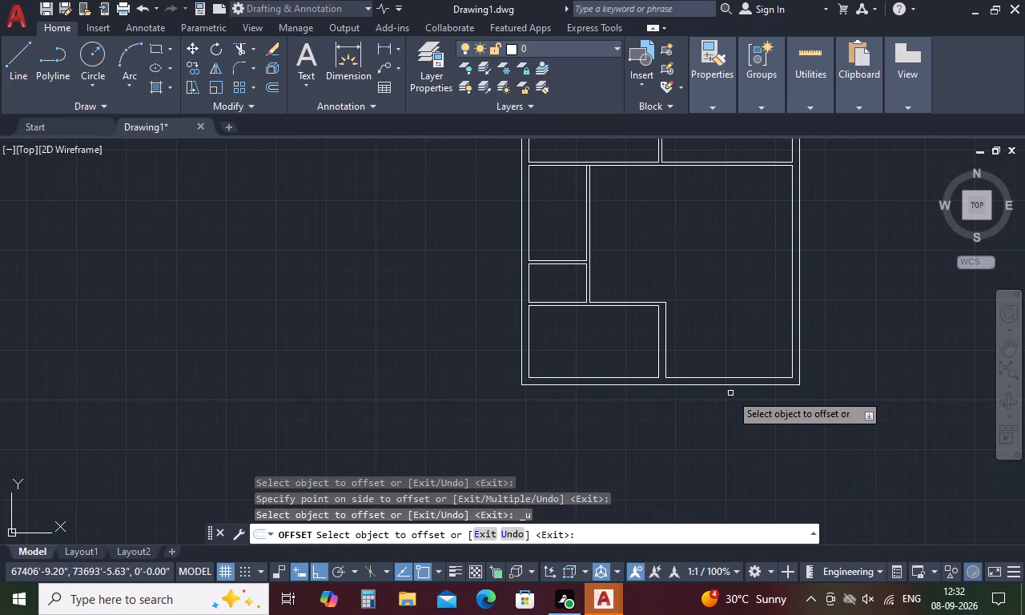
click(742, 378)
click(756, 340)
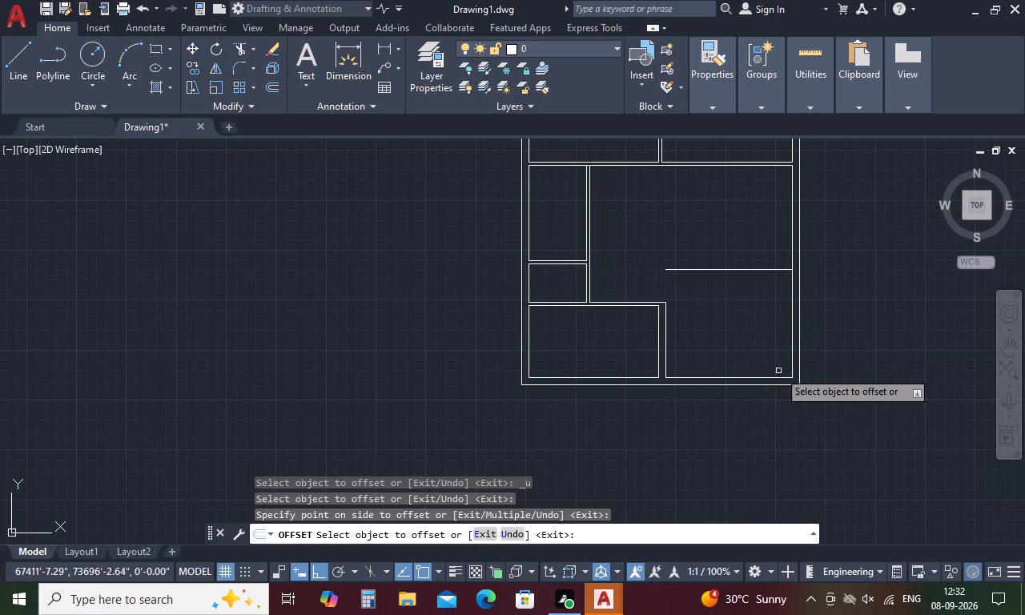
key(Escape)
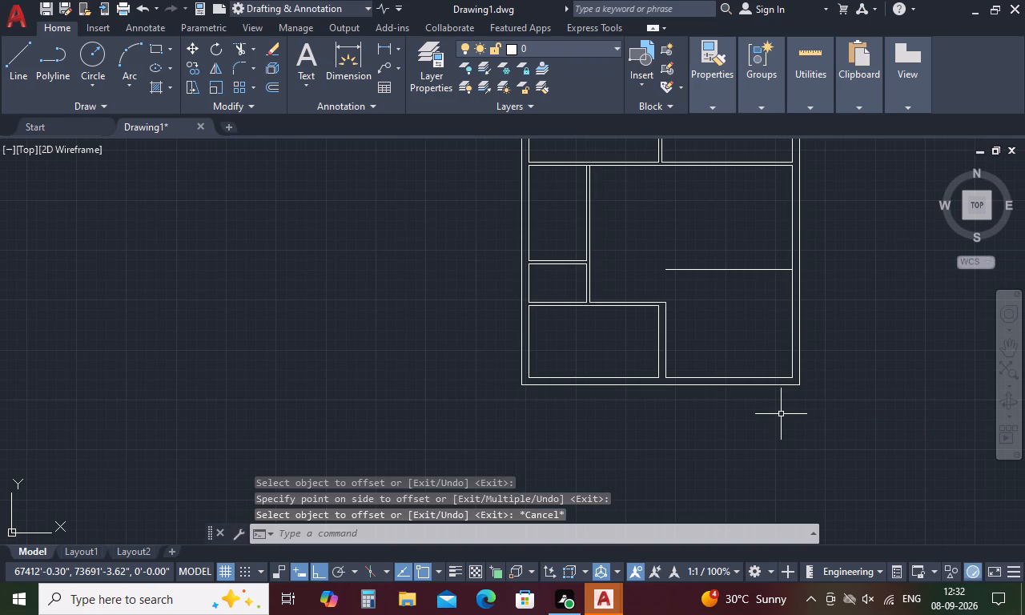
Extend the outer vertical line of the lower-left room's right side wall up to the new horizontal line.
key(e)
key(x)
key(space)
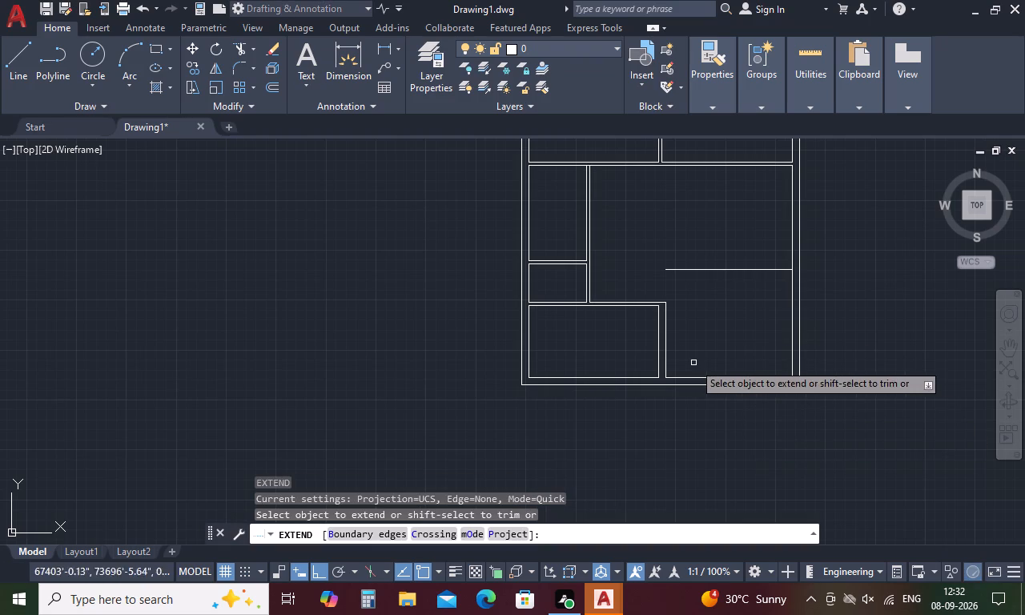
click(665, 313)
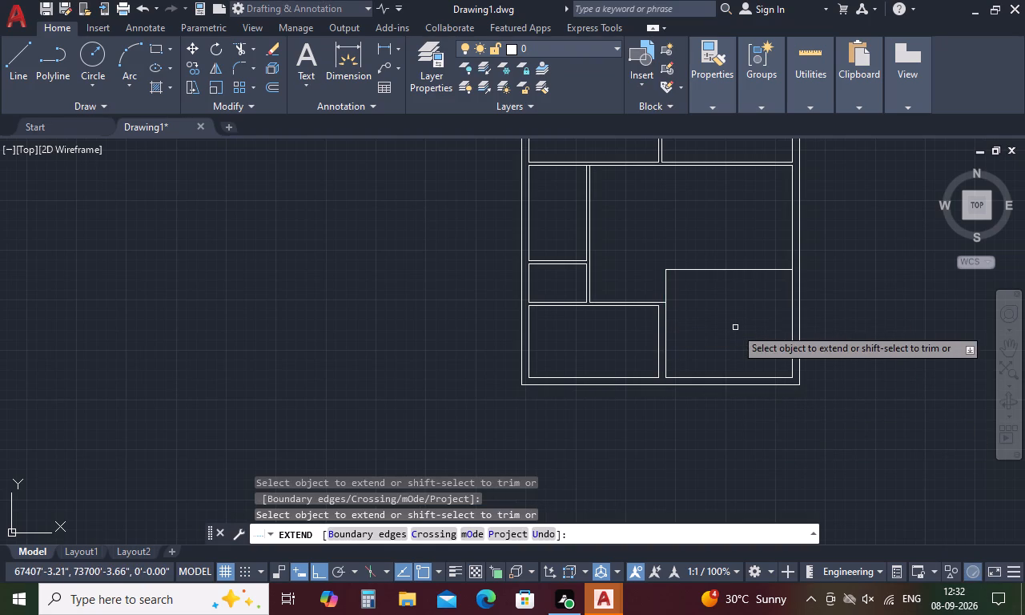
key(Escape)
key(o)
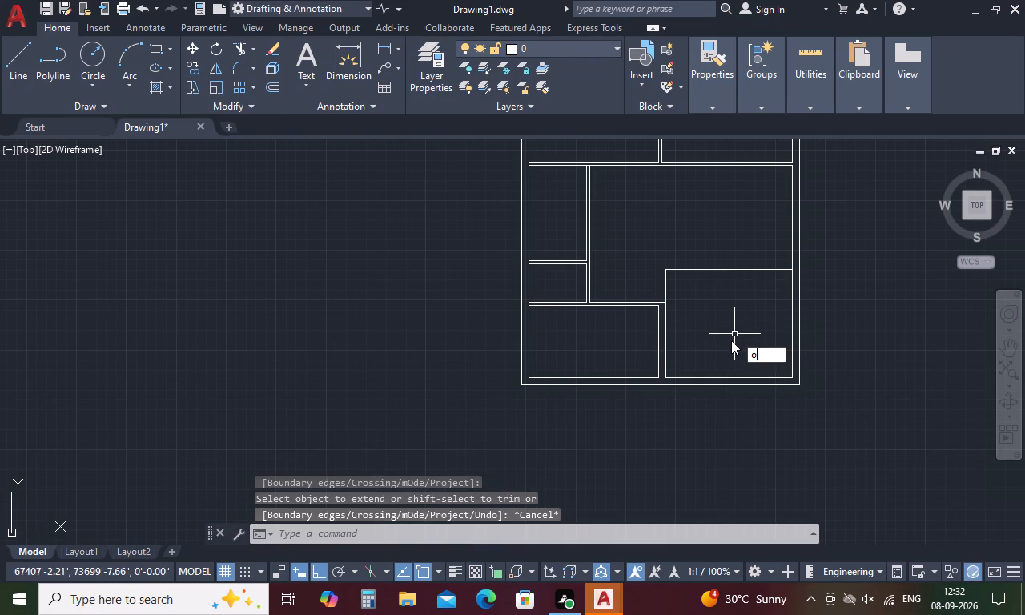
key(Escape)
Draw a 10" line leftward from the upper-left corner of the new lower-right room.
key(l)
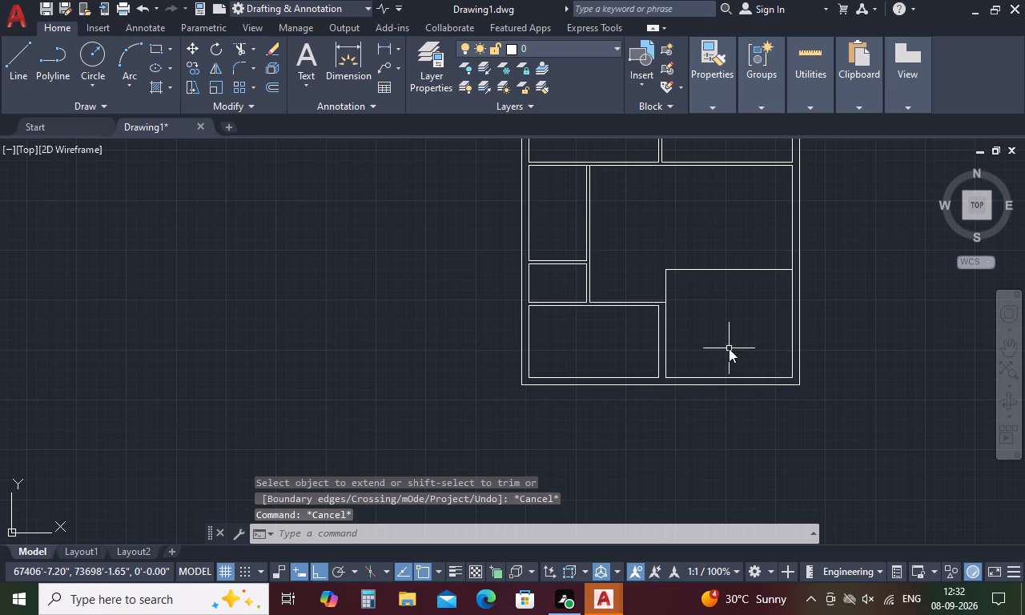
key(space)
click(664, 268)
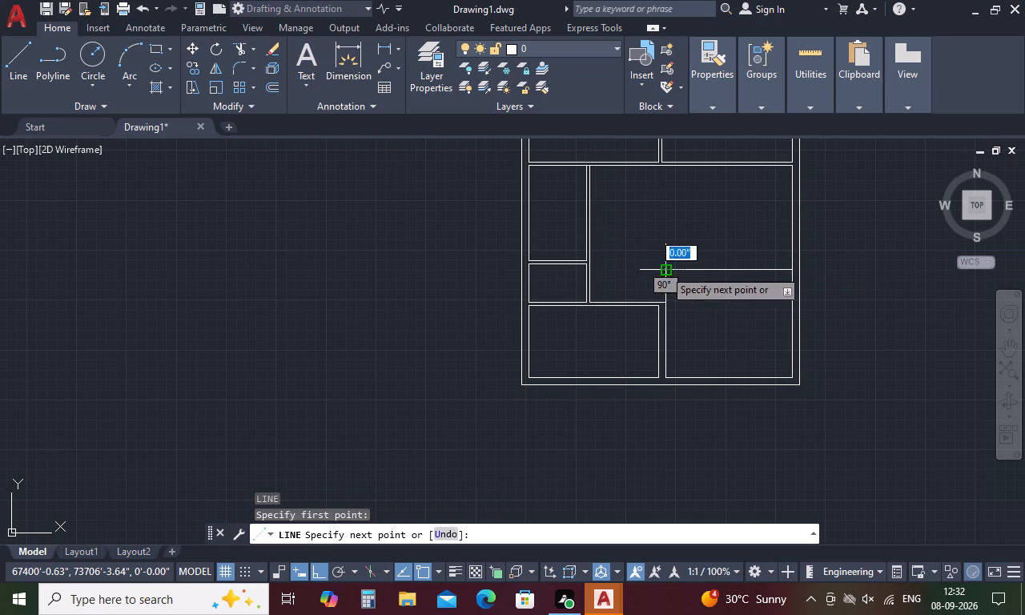
key(1)
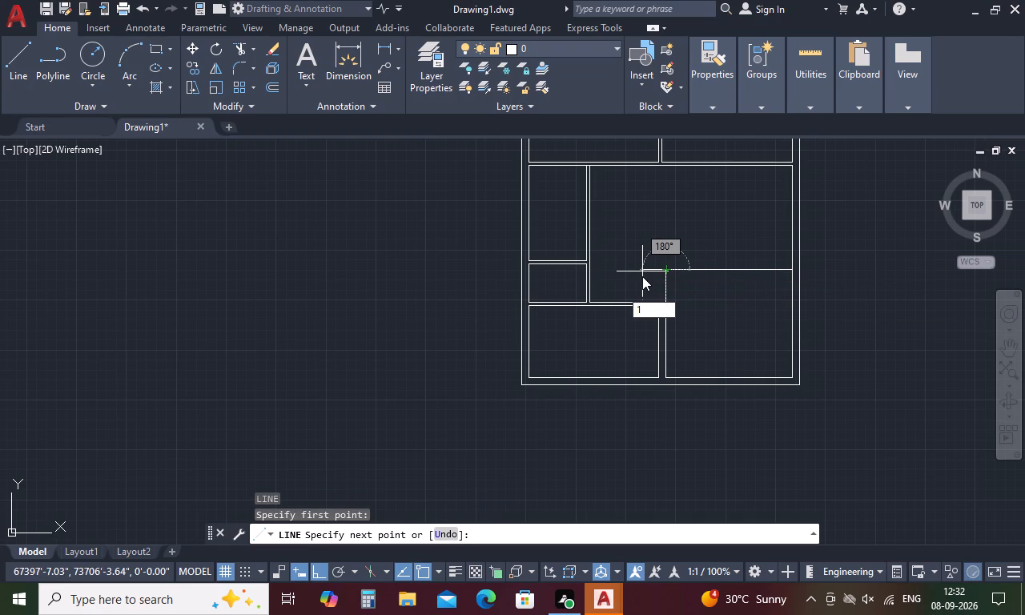
key(0)
key(Return)
key(space)
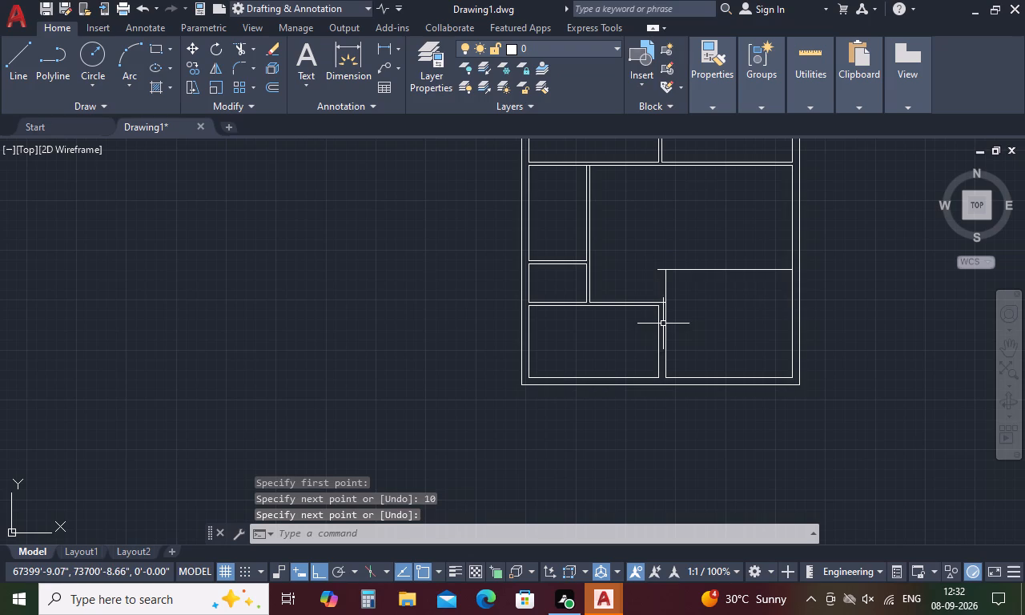
Extend the lower-left room's inner right wall line up to the short 10" line.
text(ex)
key(space)
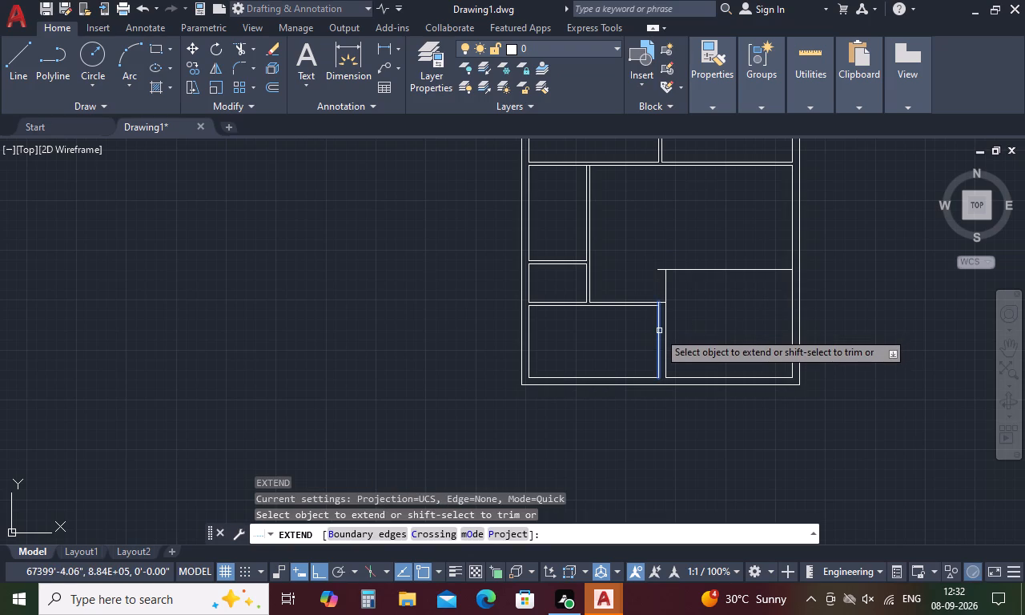
click(658, 332)
click(659, 321)
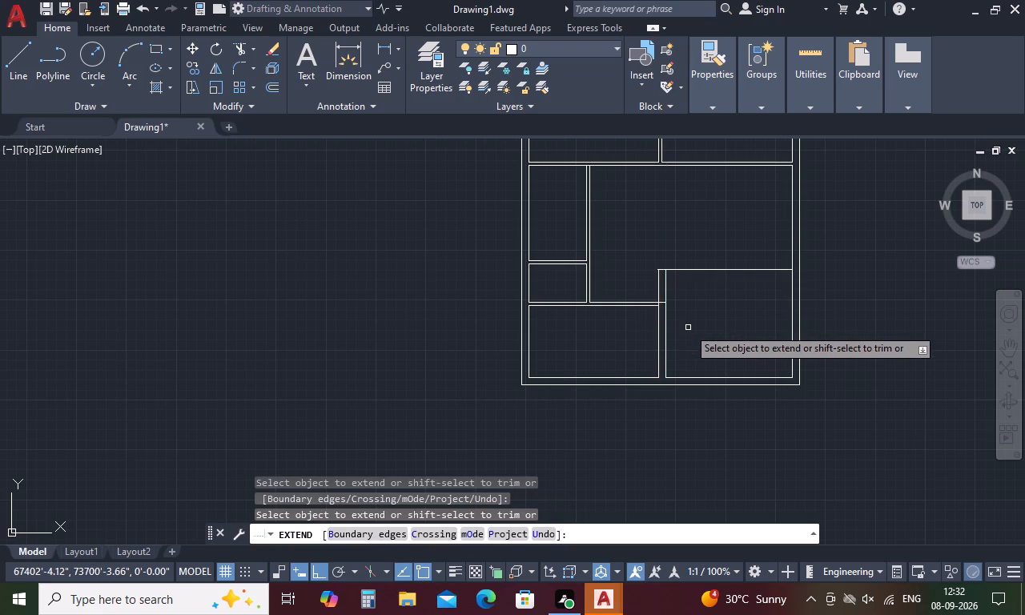
key(Escape)
Trim the upper partition line's stub inside the 9" side wall and the vertical piece between the two horizontal partition lines.
text(tr)
key(space)
scroll(659, 290, up, 3)
drag(663, 307, 663, 383)
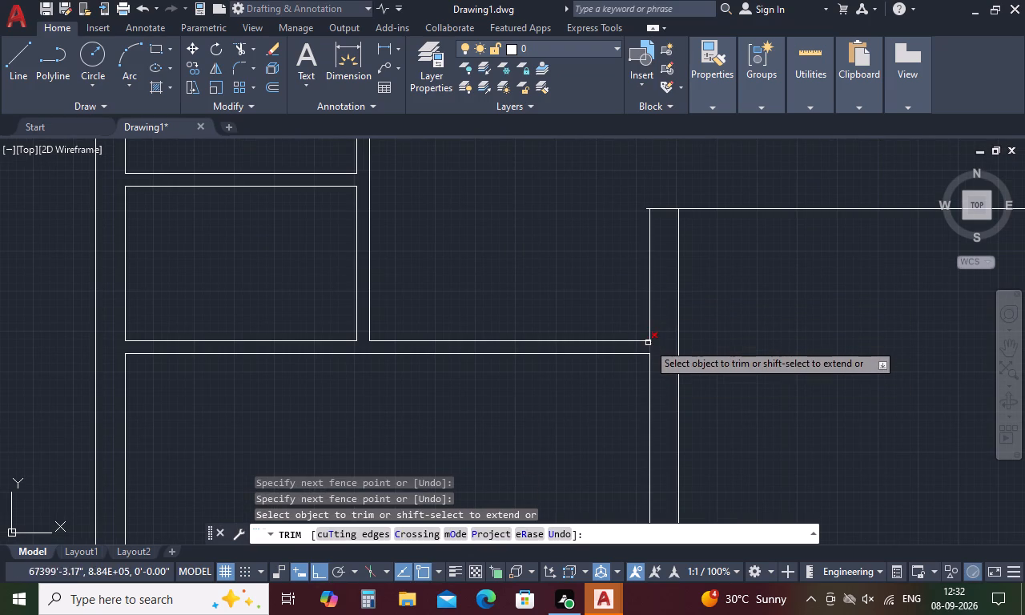
click(649, 348)
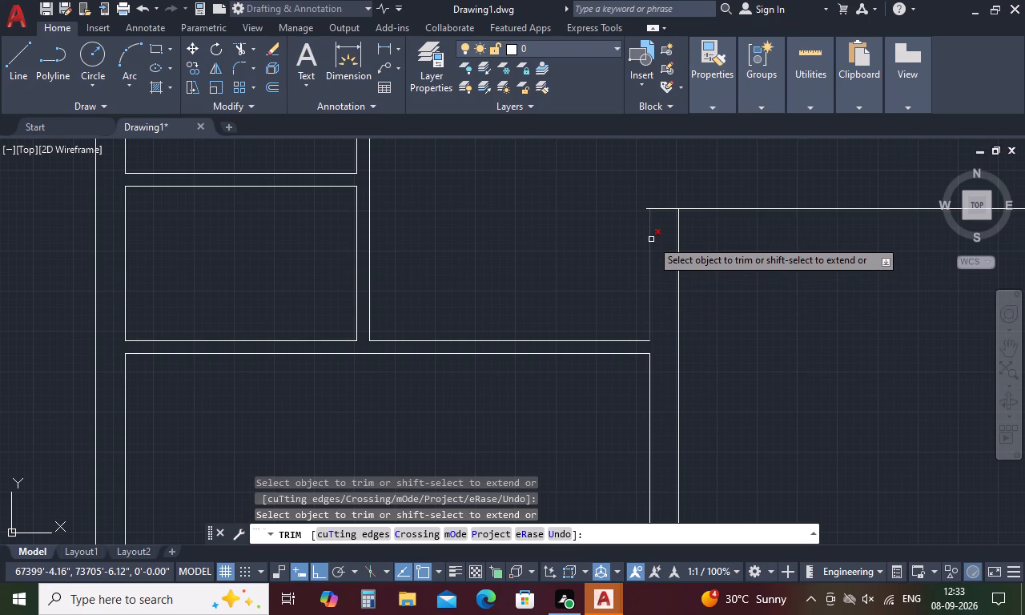
Trim the 10" line's overhang beyond the side wall's left vertical line.
scroll(652, 202, up, 2)
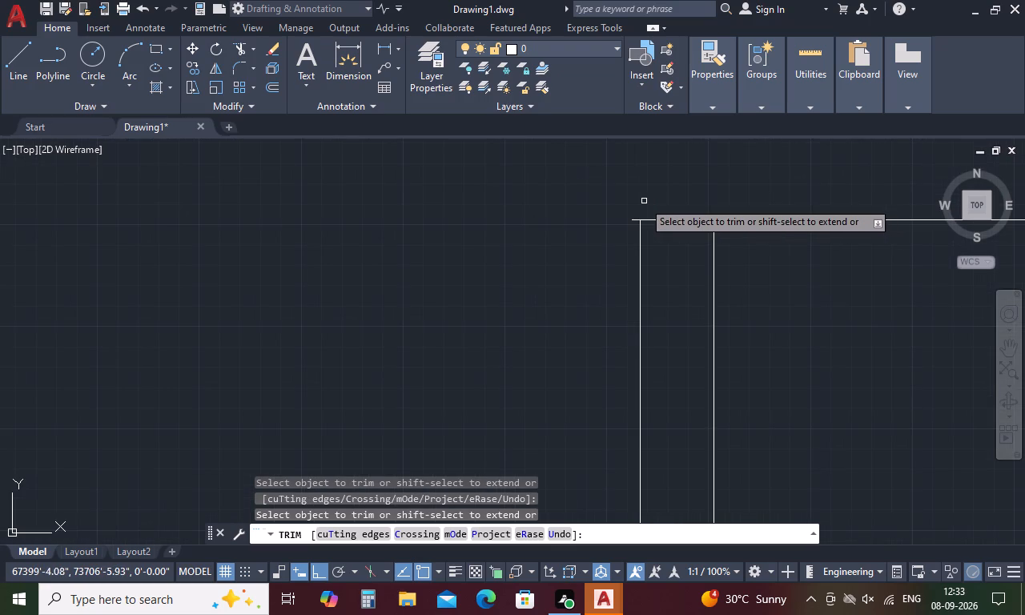
drag(640, 201, 636, 227)
scroll(641, 219, down, 6)
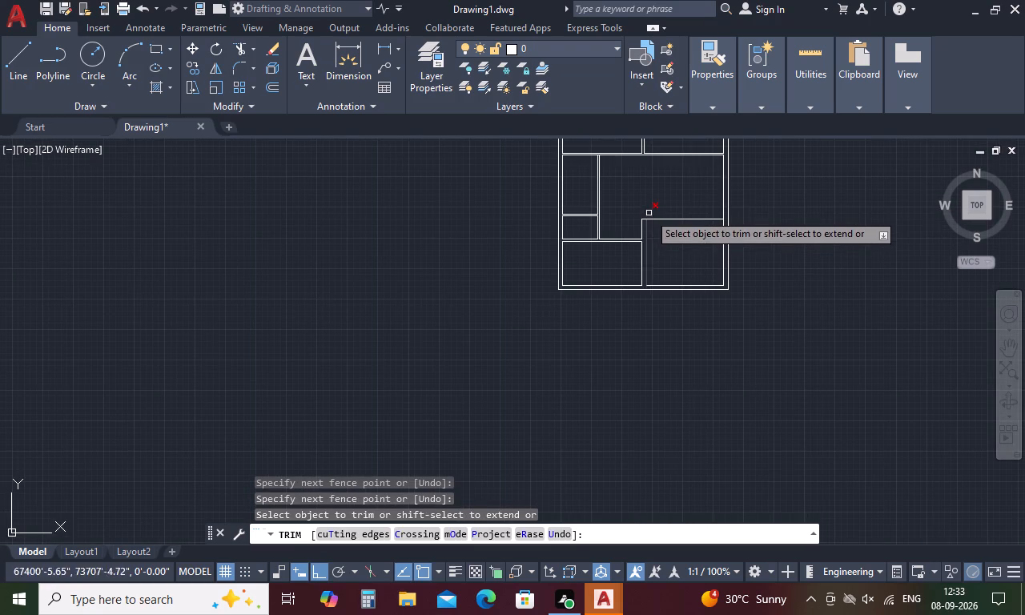
key(Escape)
Offset the lower-right room's top line 4" upward.
text(o)
key(space)
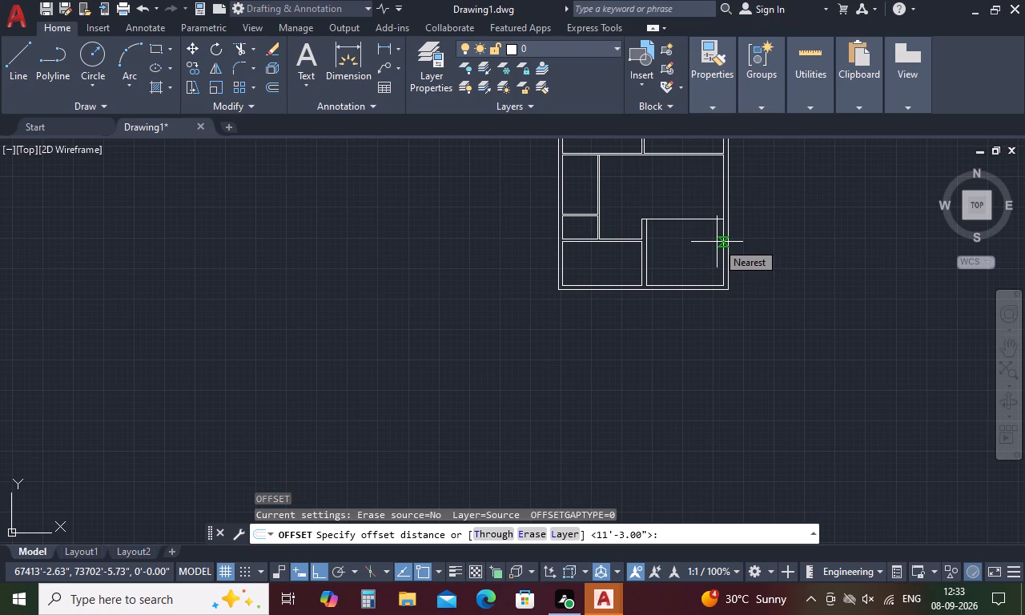
text(4)
key(space)
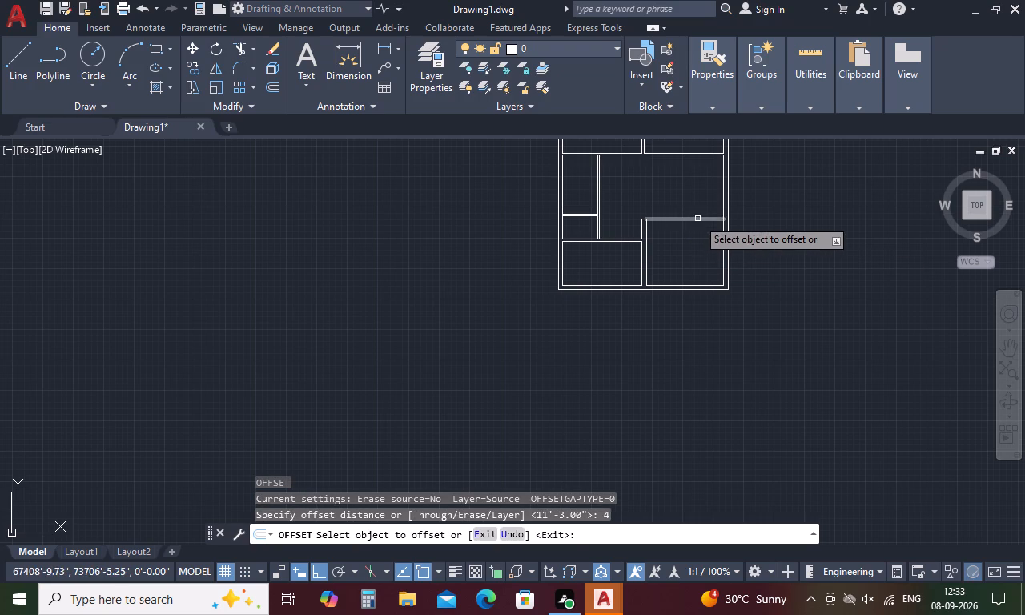
click(697, 219)
click(711, 181)
key(Escape)
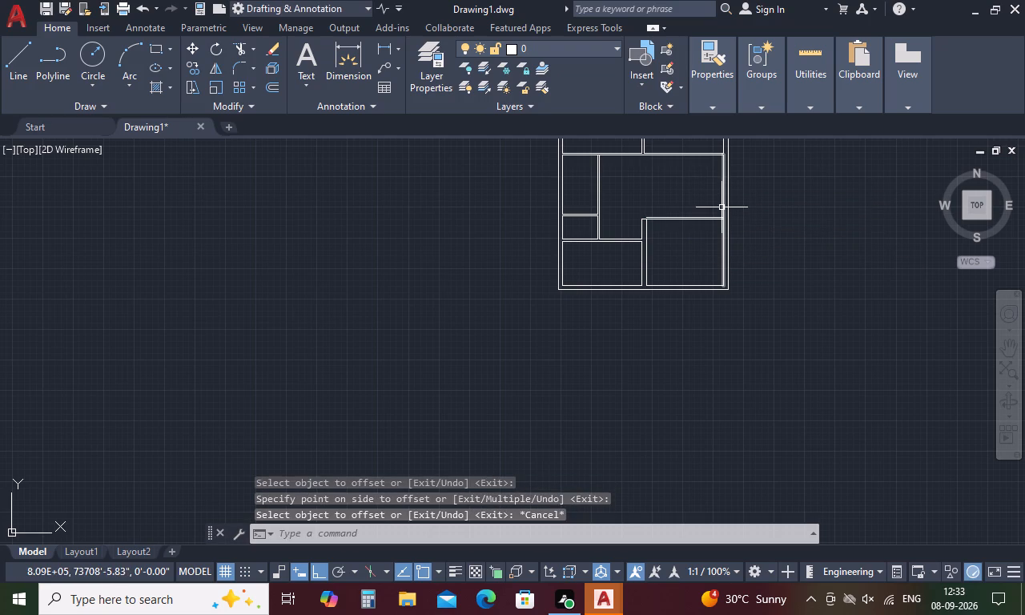
Fillet the new offset line to the side wall's left vertical line with zero radius to form a square corner.
key(f)
key(space)
scroll(662, 204, up, 3)
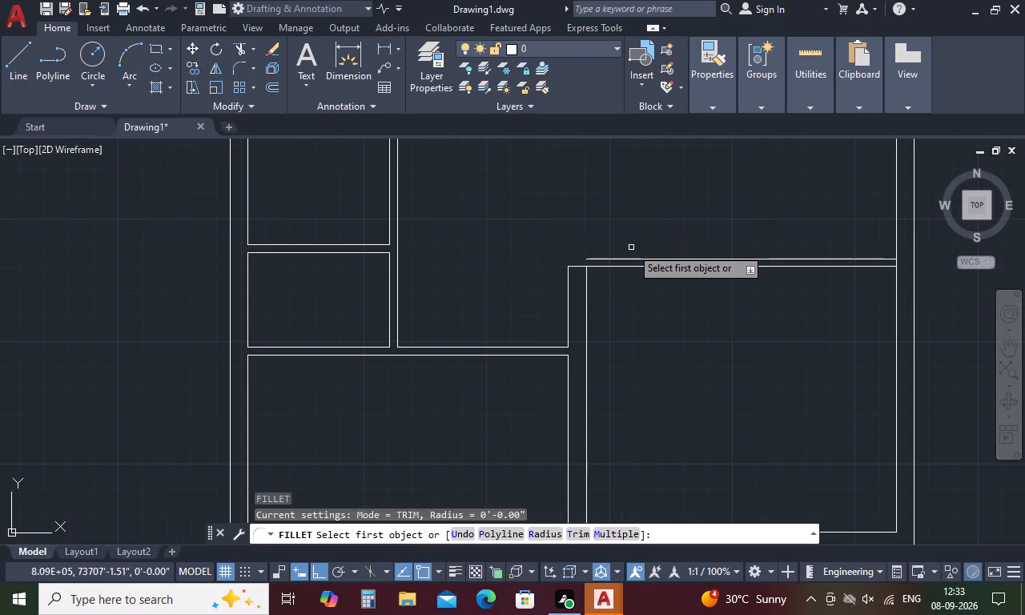
click(620, 259)
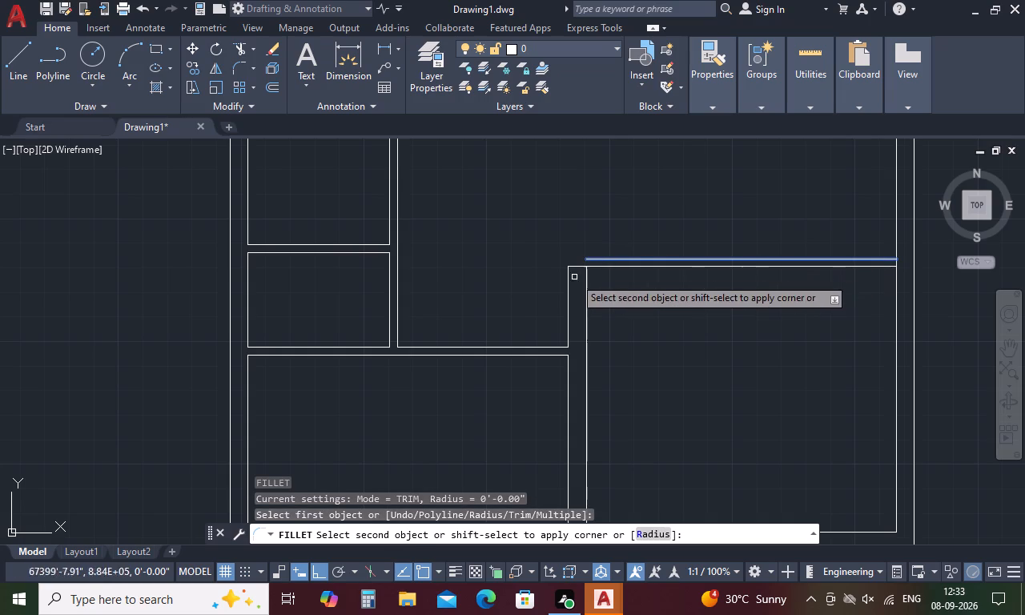
click(569, 295)
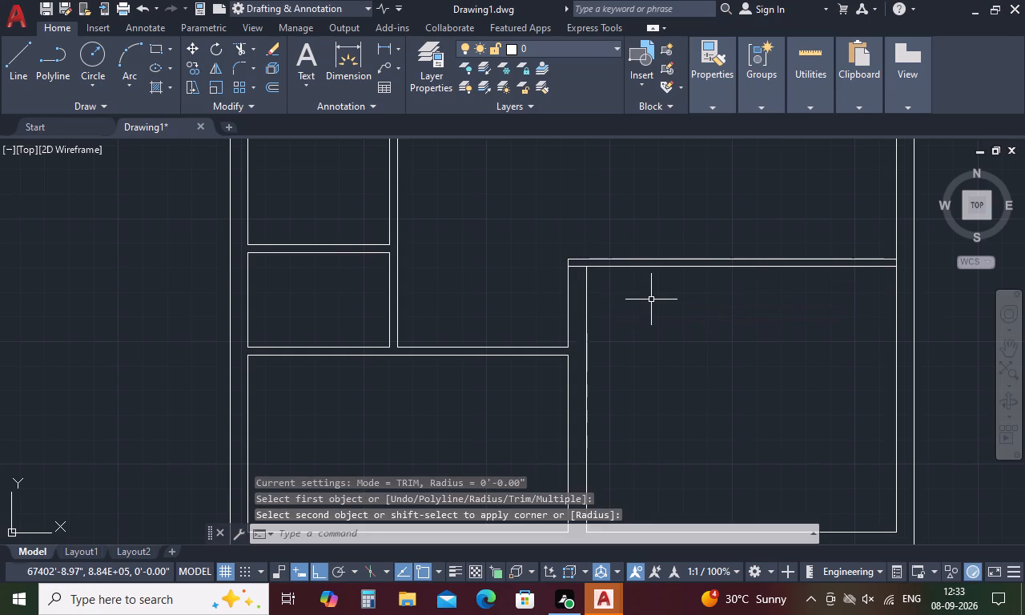
key(Escape)
Trim the short horizontal stub between the side wall's two vertical lines at the lower-right room's upper-left corner.
key(t)
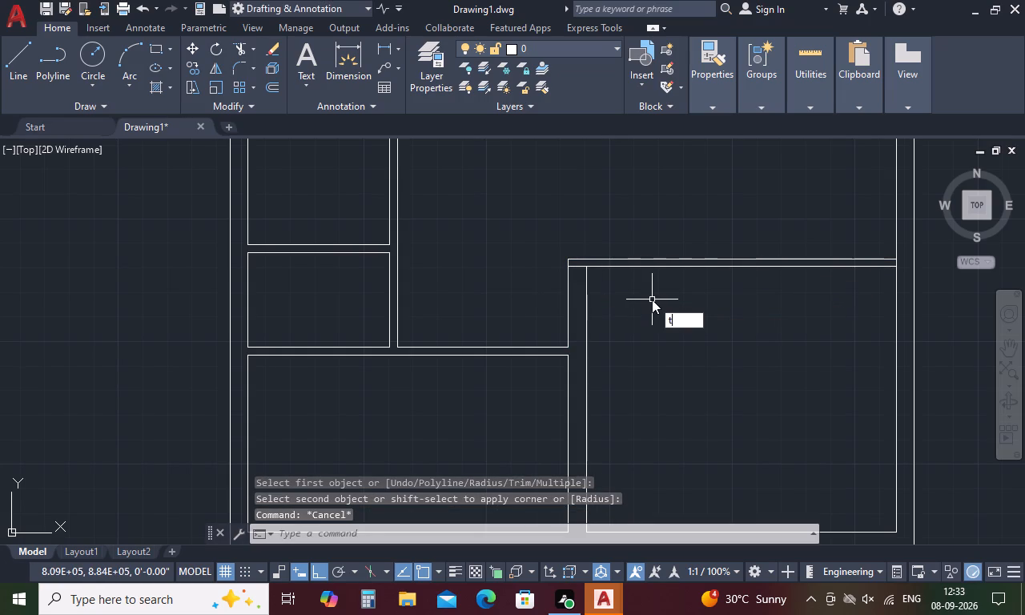
text(r)
key(space)
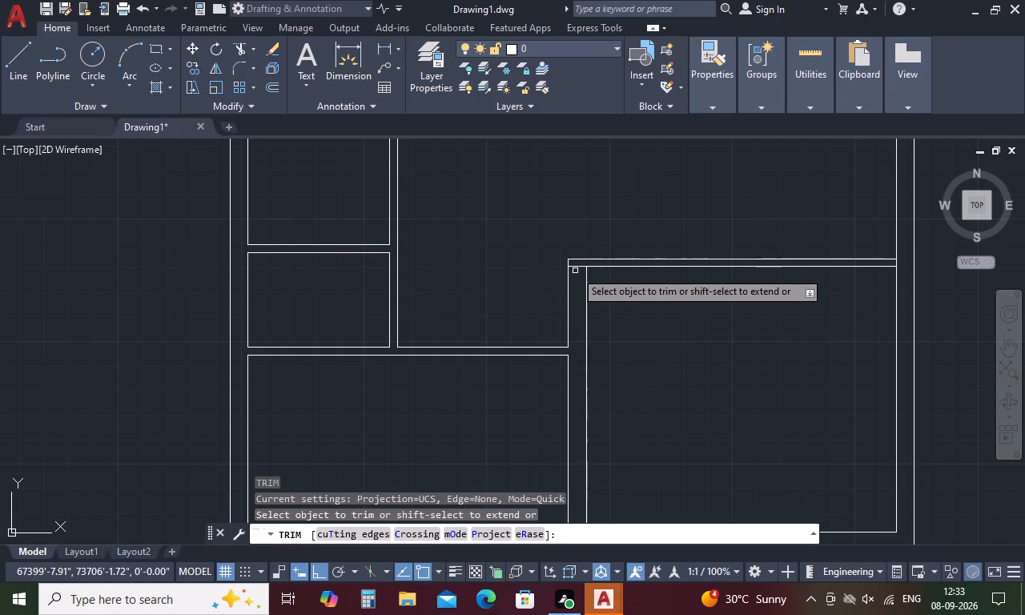
click(575, 267)
Trim the right exterior wall's inner line between the two lines of the lower-right room's top partition.
scroll(661, 319, down, 2)
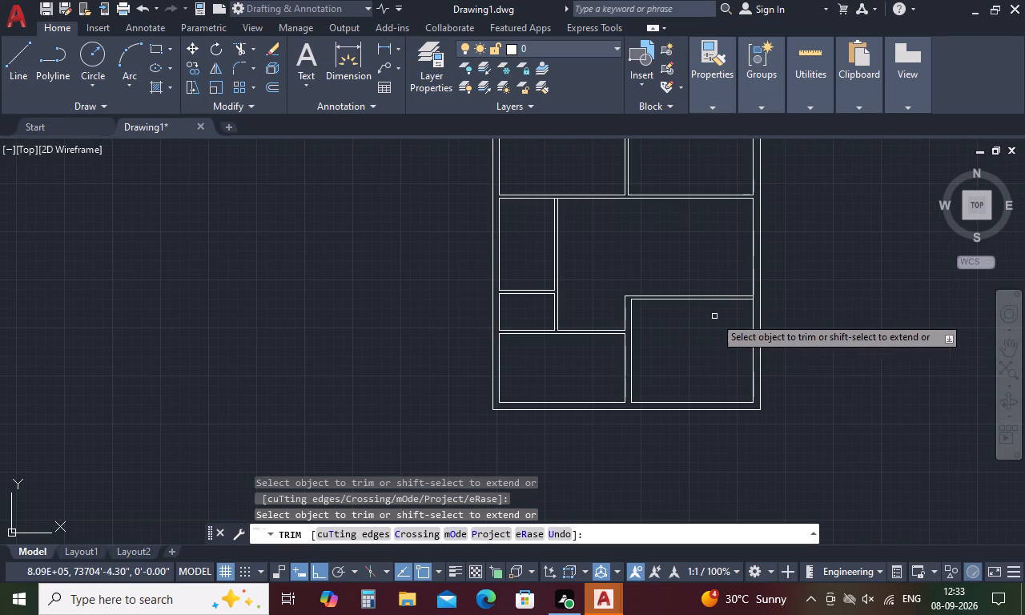
scroll(731, 291, up, 3)
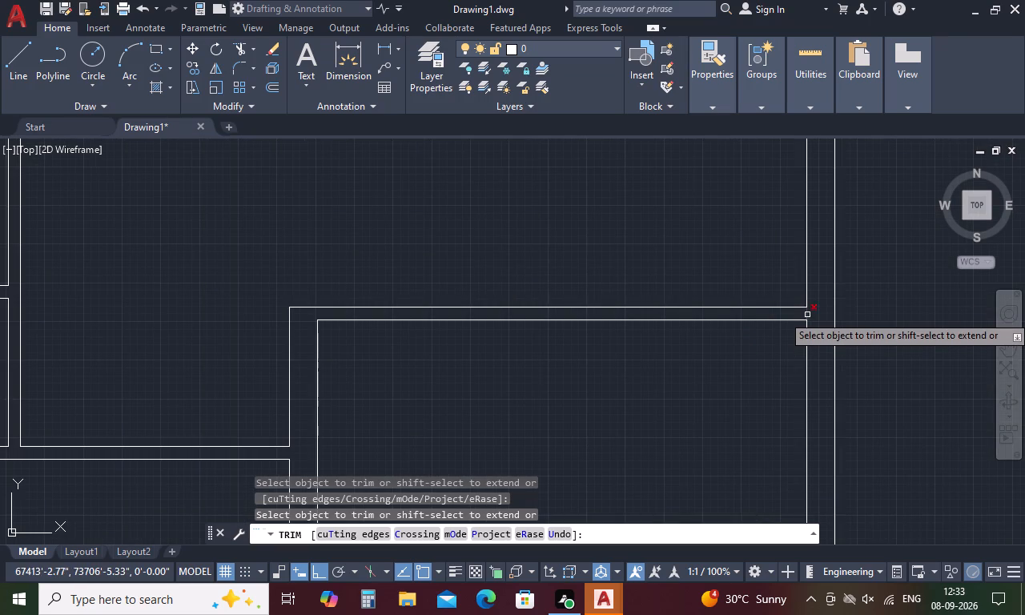
click(807, 315)
scroll(809, 303, down, 3)
key(Escape)
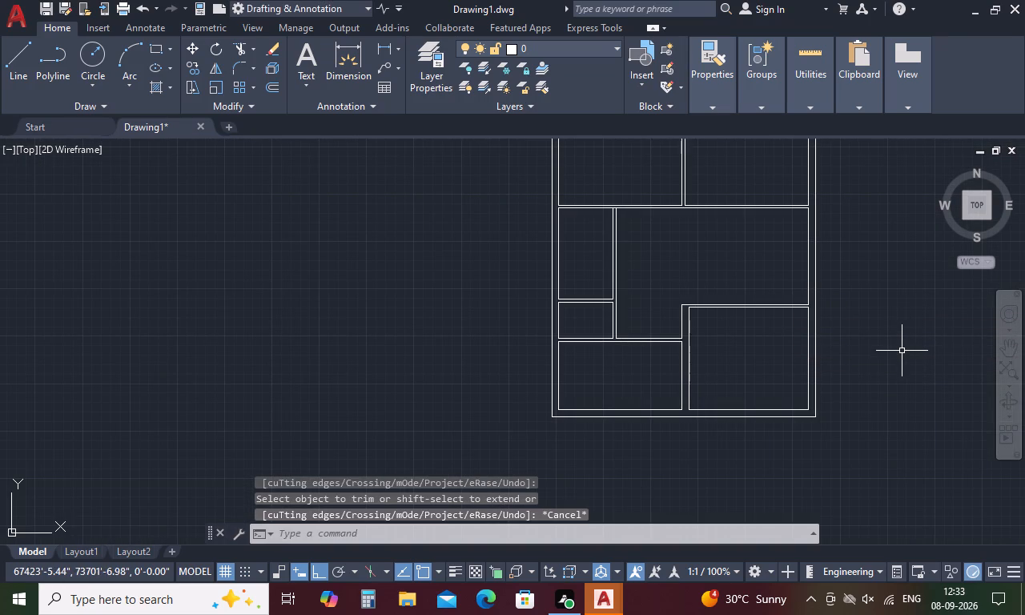
Offset the upper line of the lower-right room's top partition 4.5' upward.
text(o)
key(space)
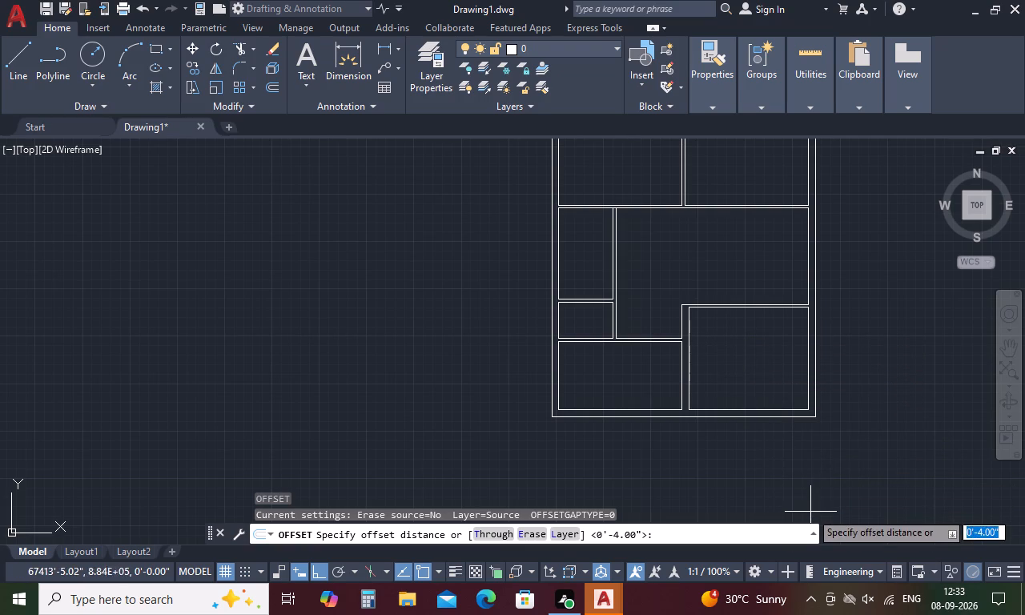
scroll(748, 328, down, 2)
scroll(699, 253, up, 2)
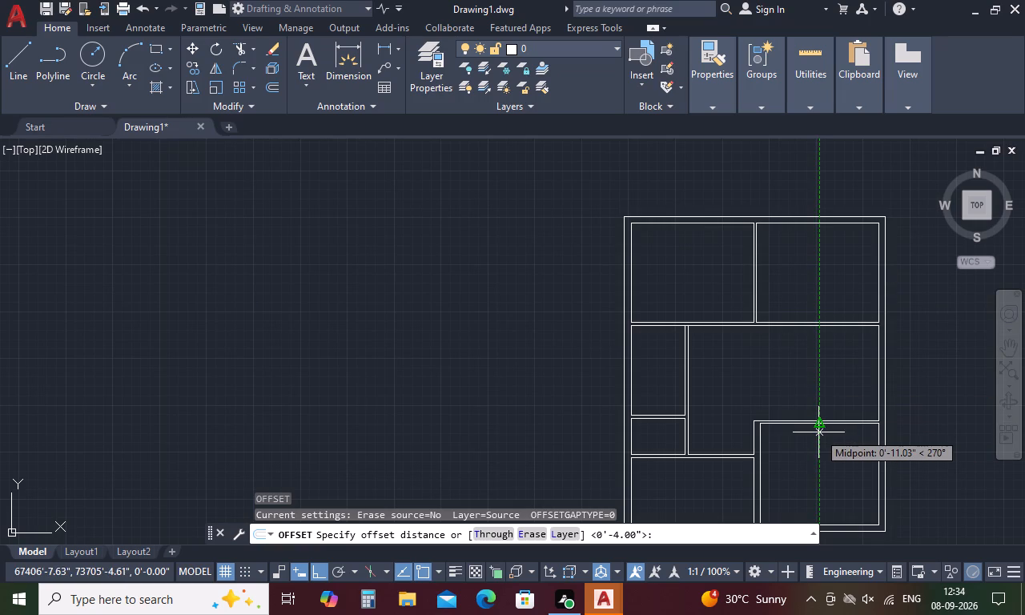
text(4.5')
key(Return)
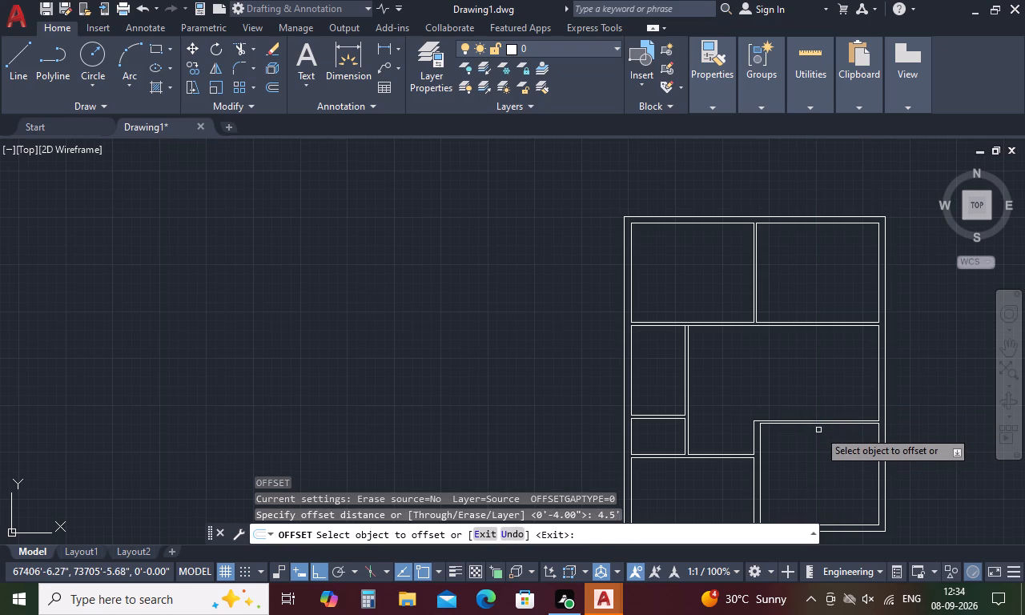
click(821, 420)
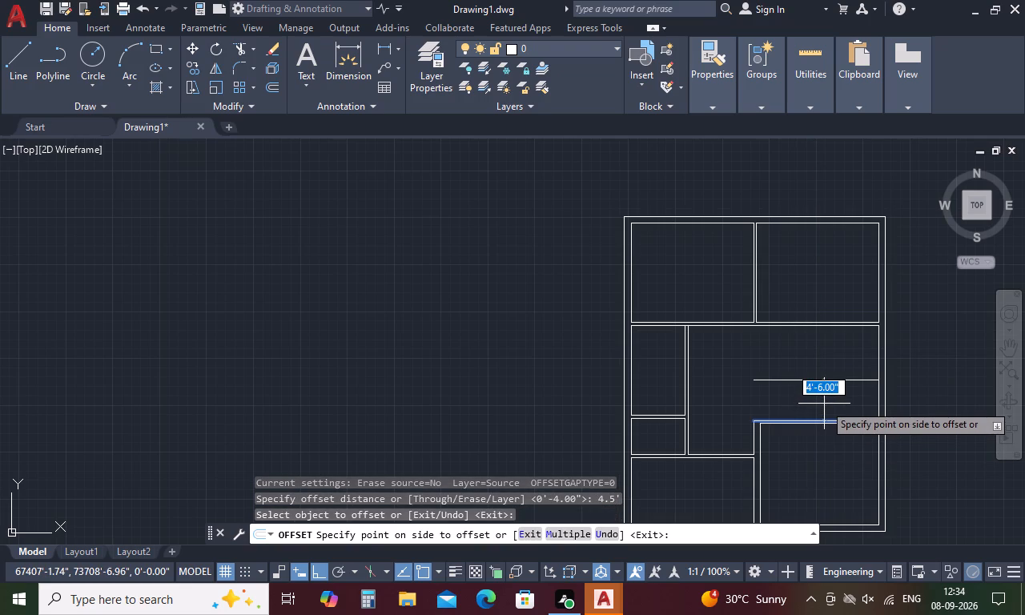
click(824, 404)
key(space)
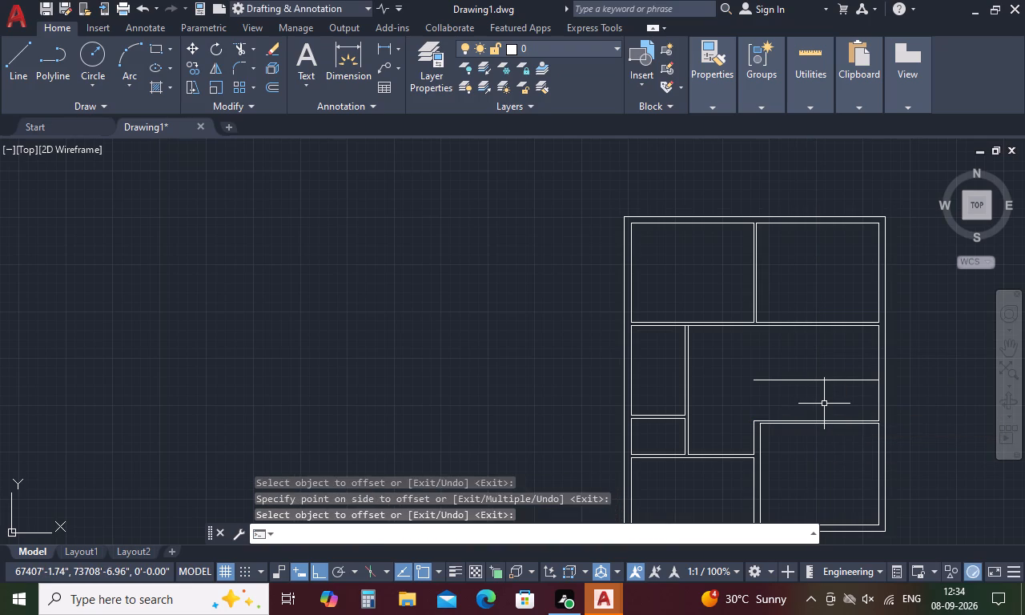
Offset the new horizontal line 4" upward to form the second face of the partition.
key(space)
text(4)
key(space)
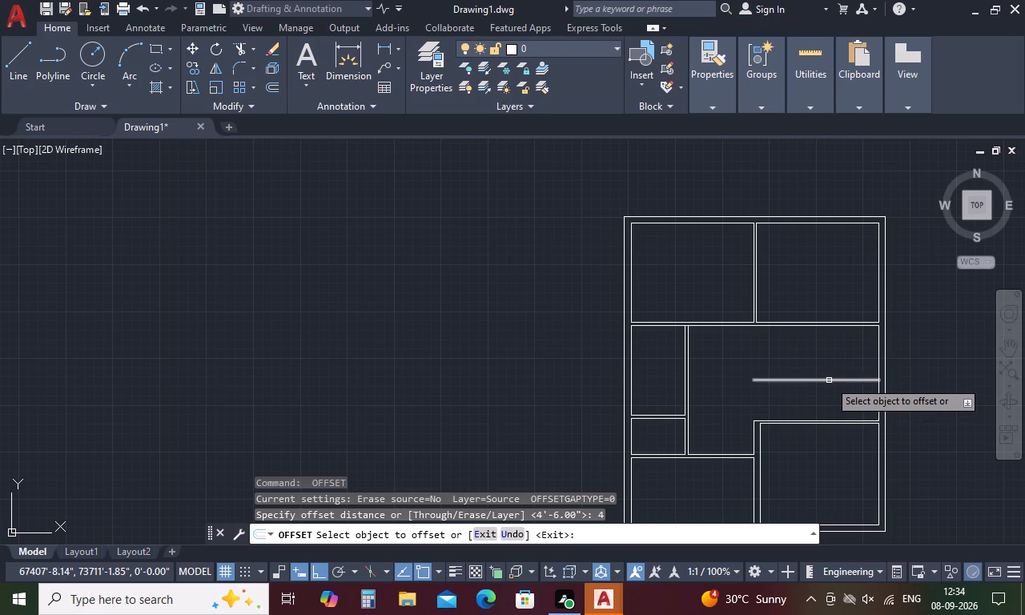
click(829, 380)
click(834, 357)
key(Escape)
Trim the right exterior wall's inner line between the two lines of the new horizontal partition.
text(tr)
key(space)
scroll(865, 385, up, 4)
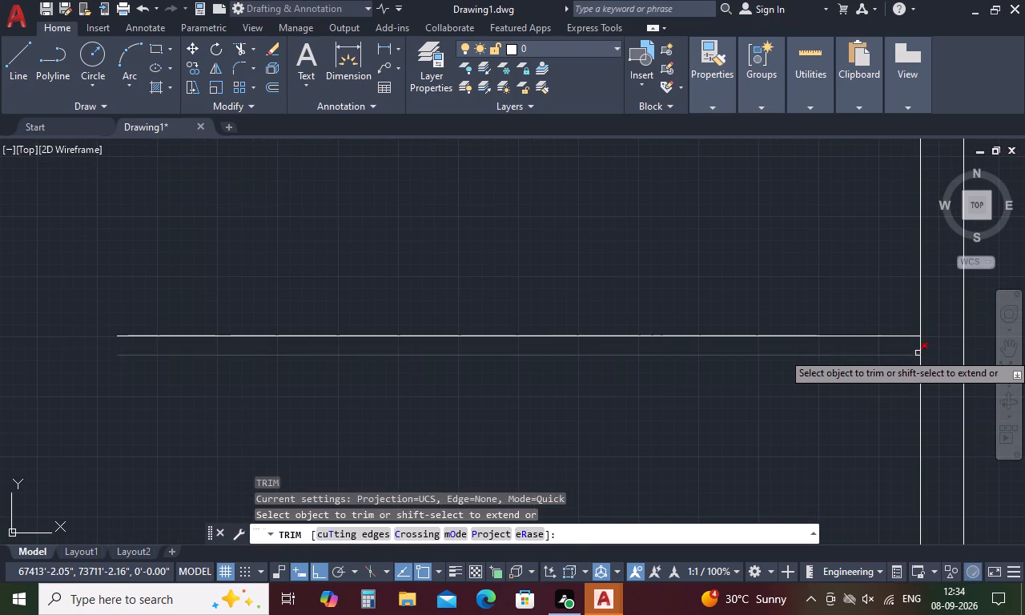
click(919, 349)
scroll(918, 348, down, 4)
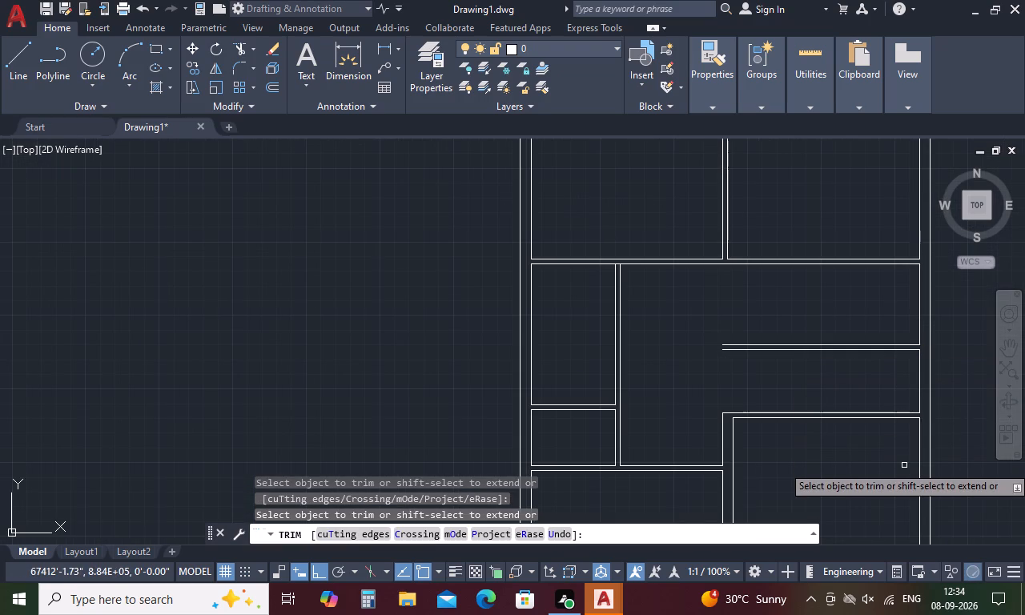
key(Escape)
Offset the right exterior wall's inner line between the two horizontal partitions 5'10" to the left.
text(o)
key(space)
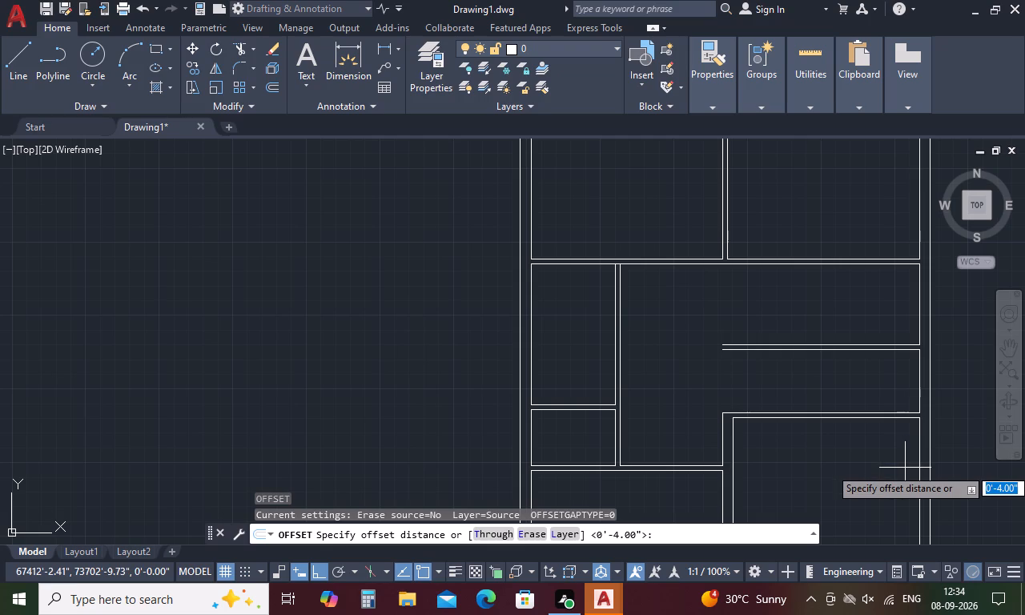
text(5'10")
key(Return)
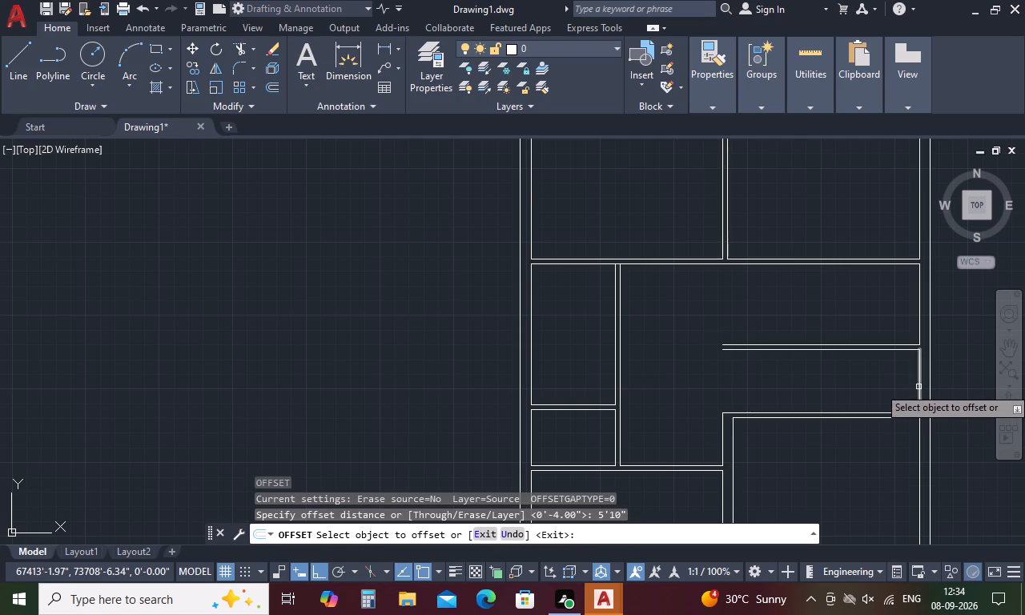
click(918, 387)
click(882, 388)
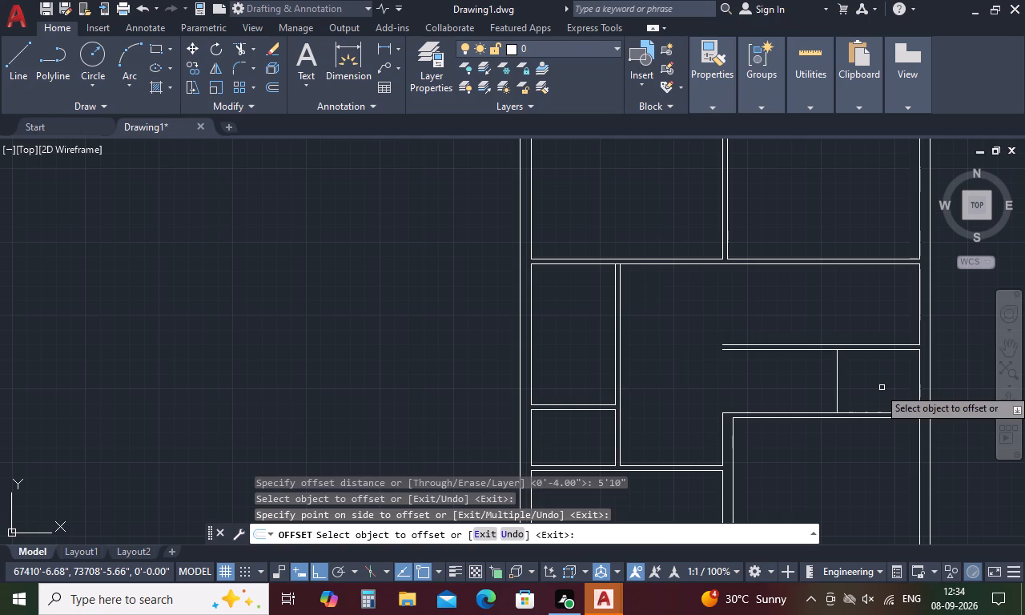
key(space)
Offset the new vertical line 4" to the left to form a partition.
key(space)
text(4)
key(space)
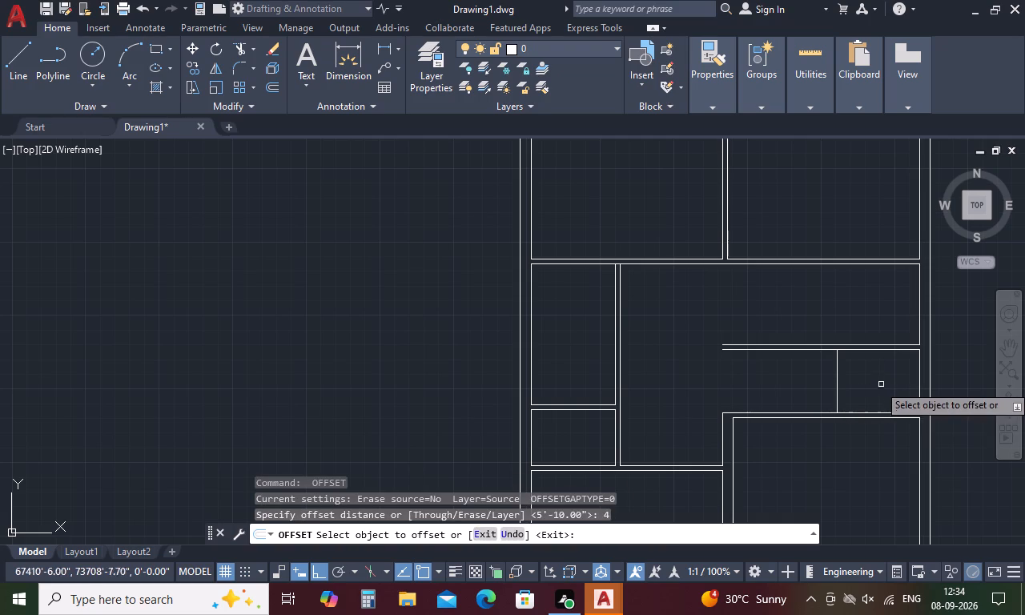
click(837, 365)
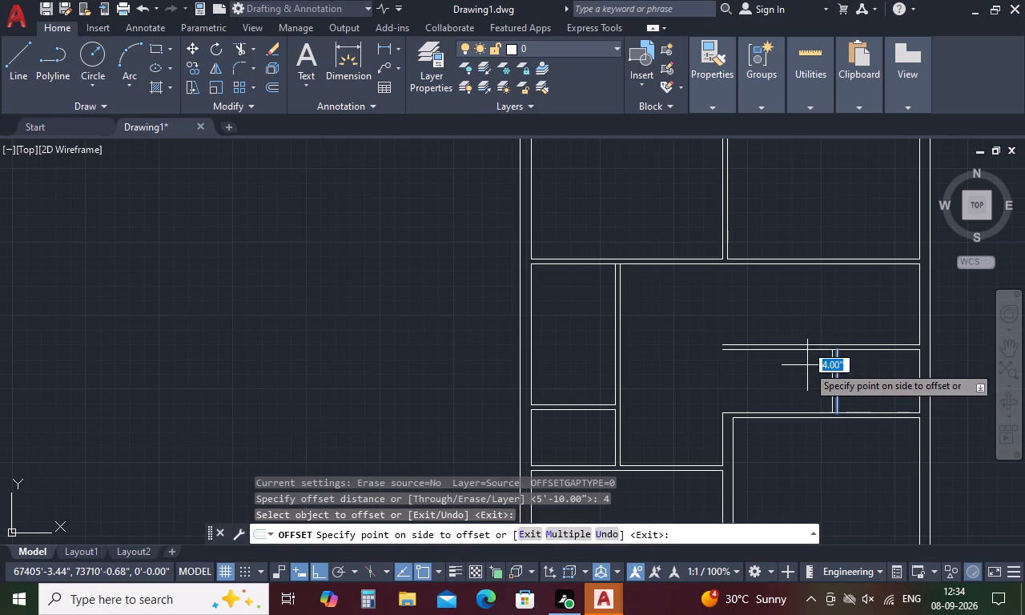
click(807, 365)
key(space)
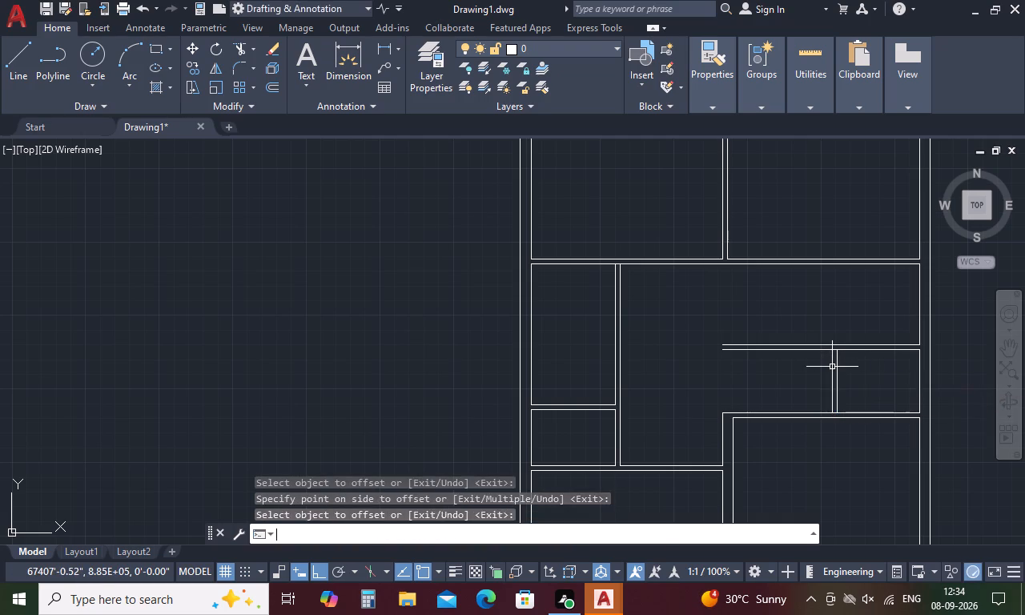
Offset the left line of the new vertical partition 3'7" to the left.
key(space)
key(3)
key(apostrophe)
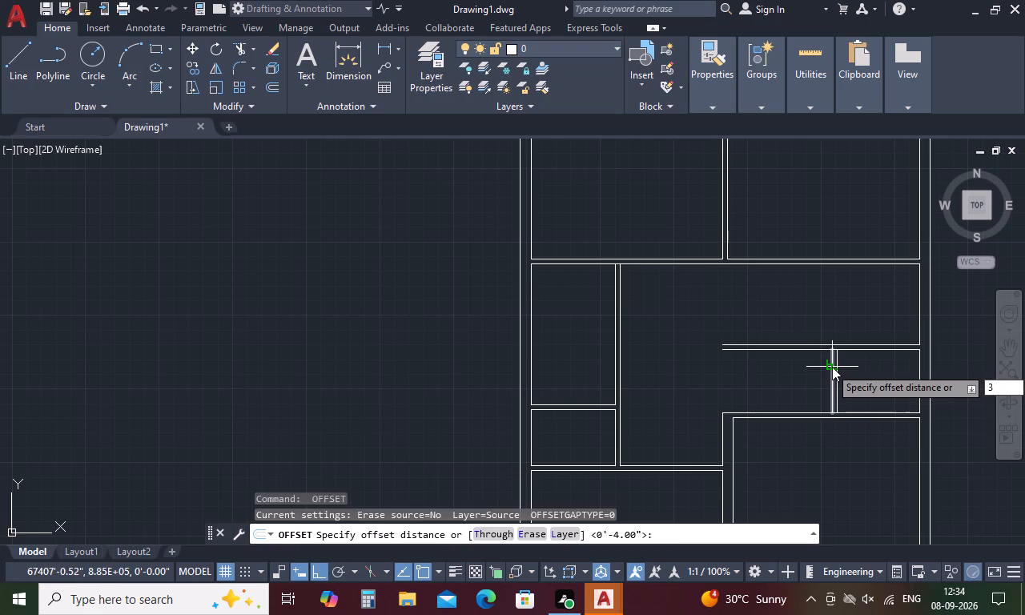
text(7")
key(Return)
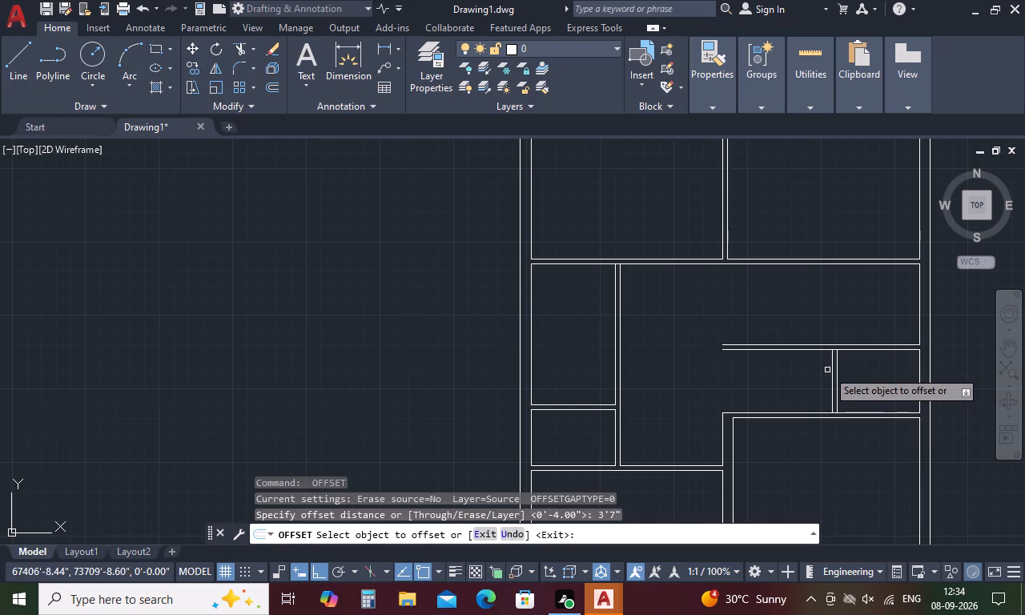
click(832, 364)
click(760, 380)
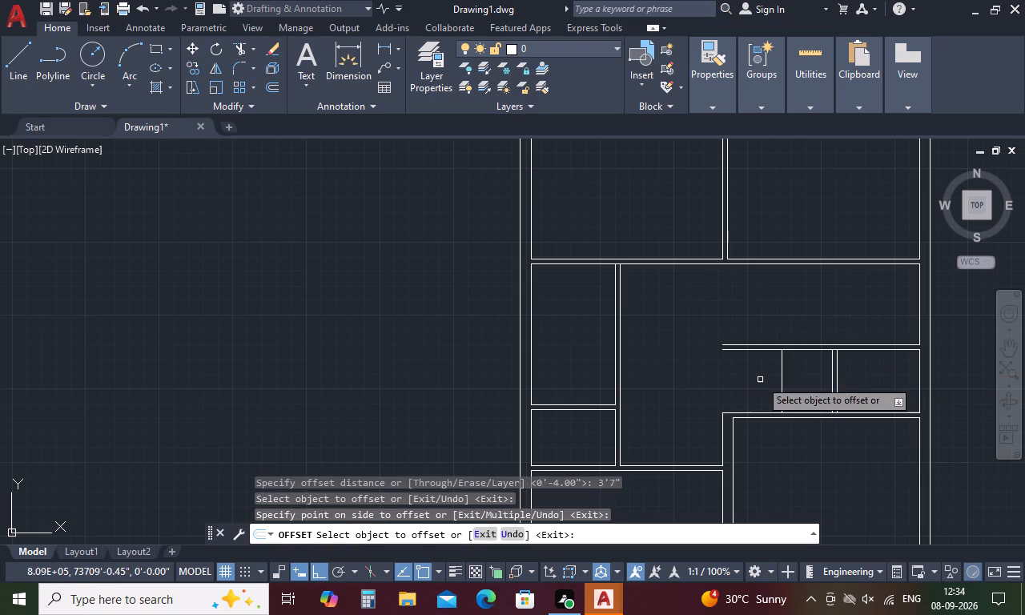
key(space)
Offset the newest vertical line 4" to the left to form the second small room's left partition.
key(space)
text(4)
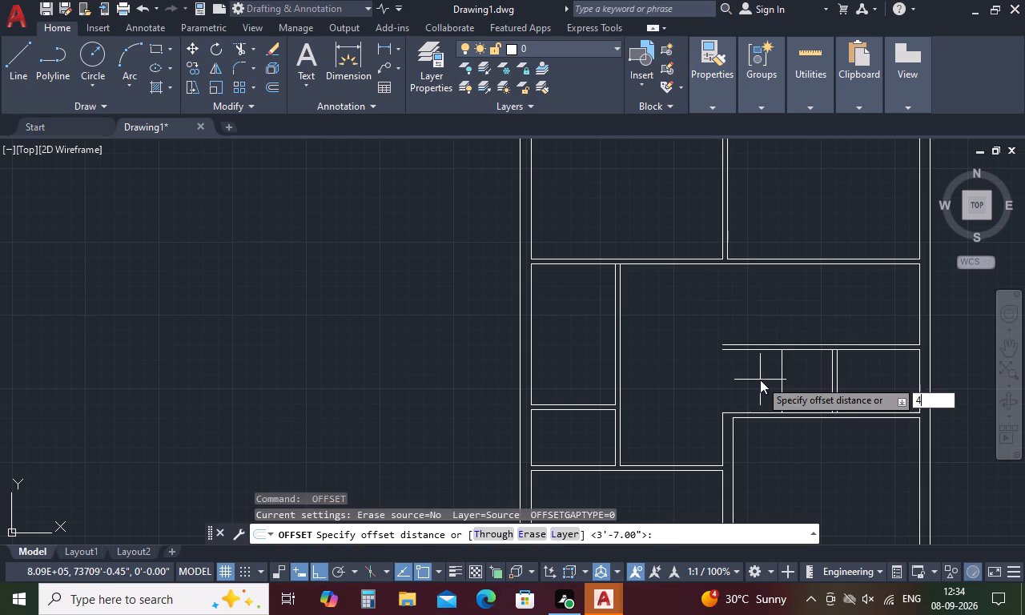
key(space)
click(781, 366)
click(709, 376)
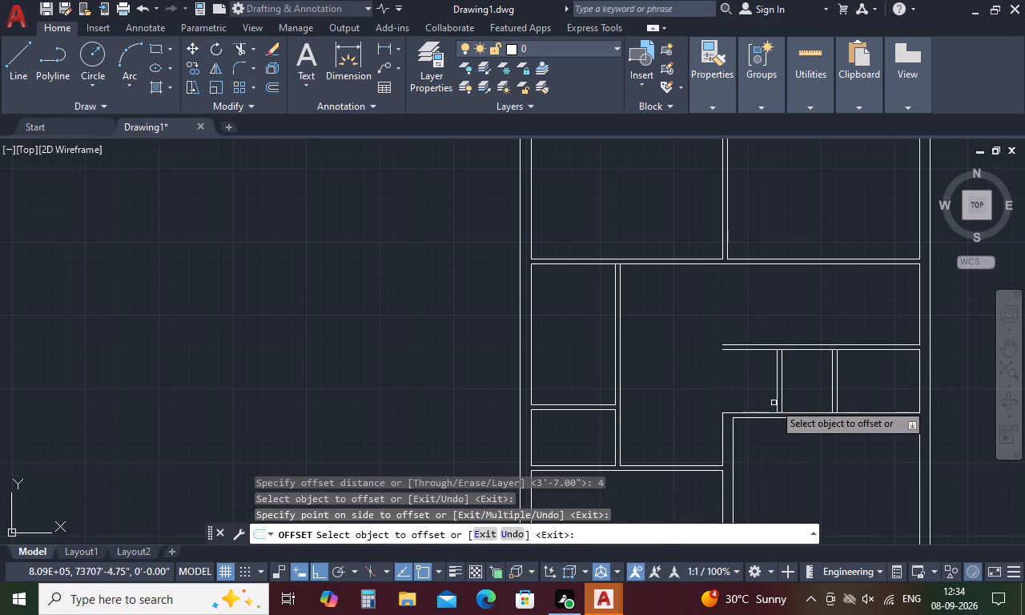
key(Escape)
Extend the leftmost vertical partition line up to the upper line of the new horizontal partition.
text(ex)
key(space)
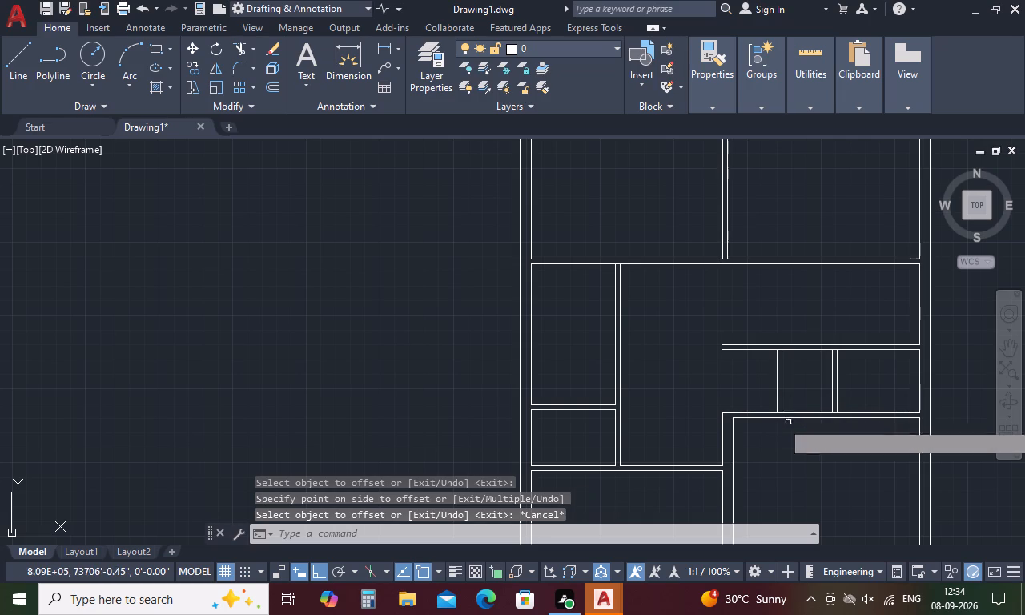
click(777, 362)
key(Escape)
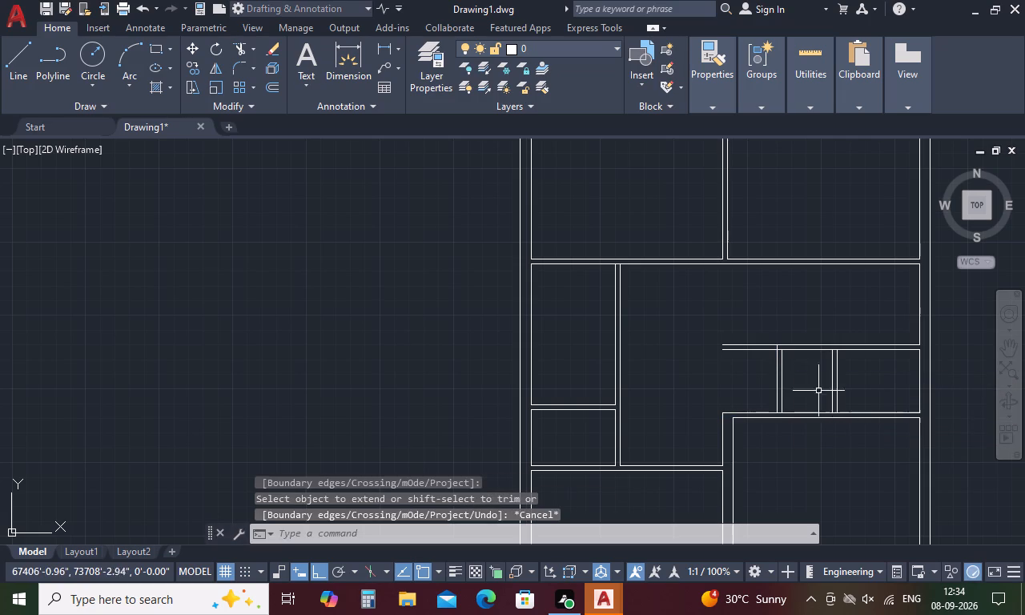
Trim the new horizontal partition's overhang past the leftmost vertical line and its lower line between each vertical partition's two lines.
text(tr)
key(space)
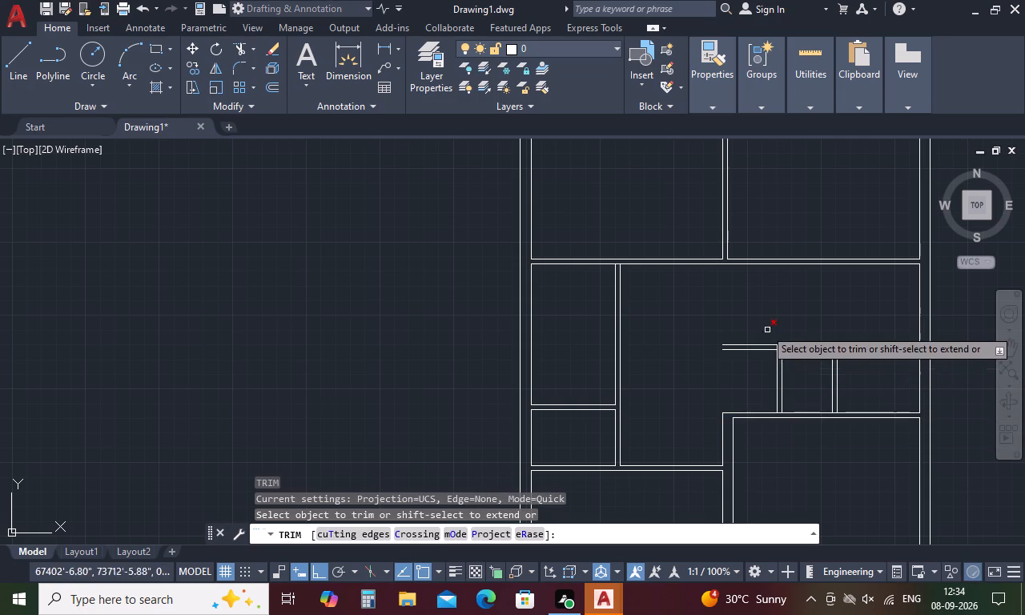
drag(758, 329, 756, 360)
scroll(777, 346, up, 4)
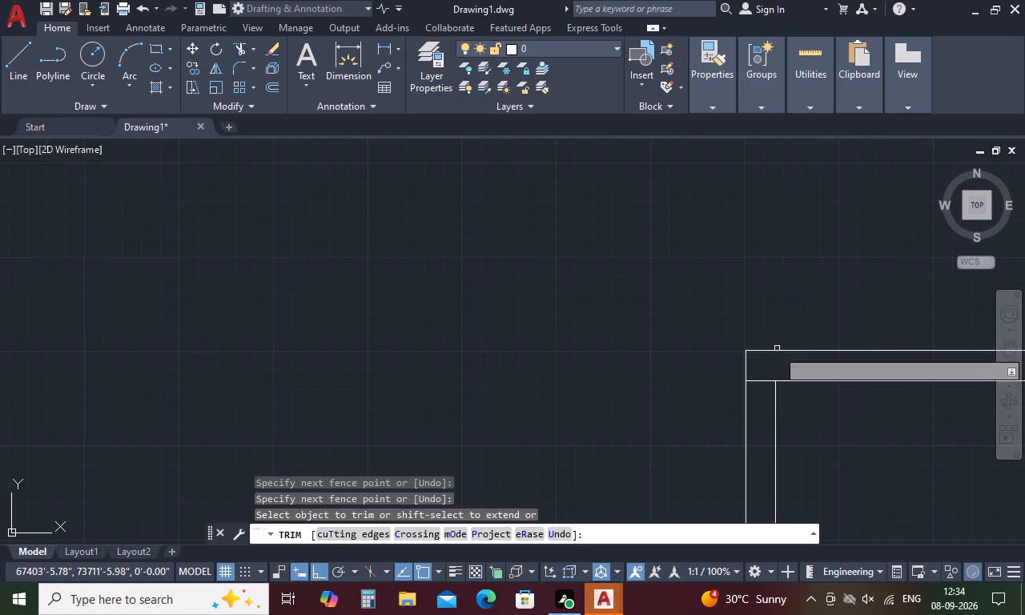
drag(766, 374, 762, 392)
scroll(765, 391, down, 4)
scroll(870, 384, up, 3)
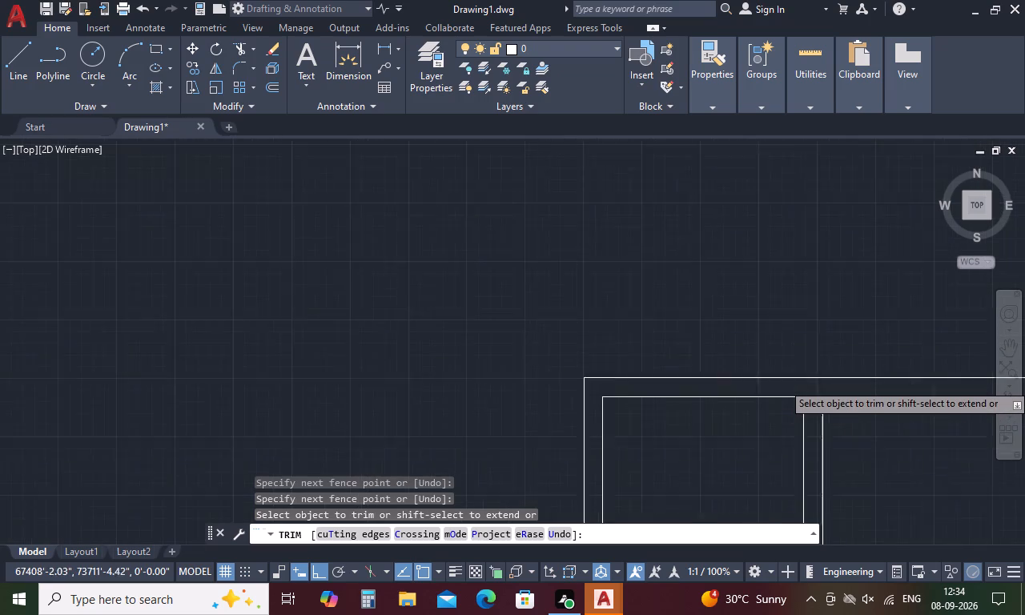
scroll(870, 383, up, 1)
drag(770, 388, 778, 422)
scroll(778, 420, down, 4)
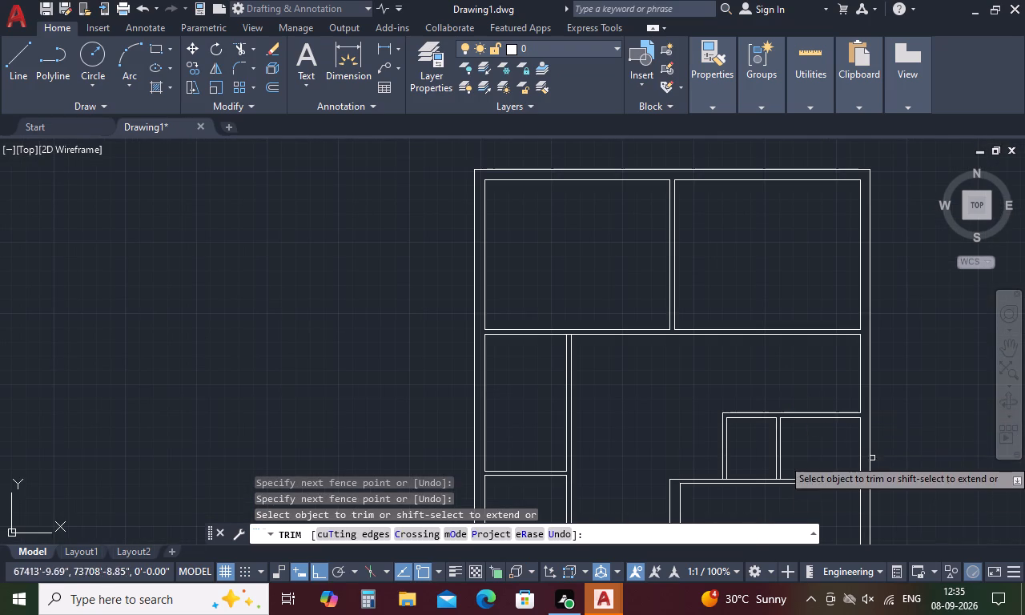
Trim the upper line of the lower-right room's top partition between the two lines of each small-room vertical partition.
scroll(727, 478, up, 4)
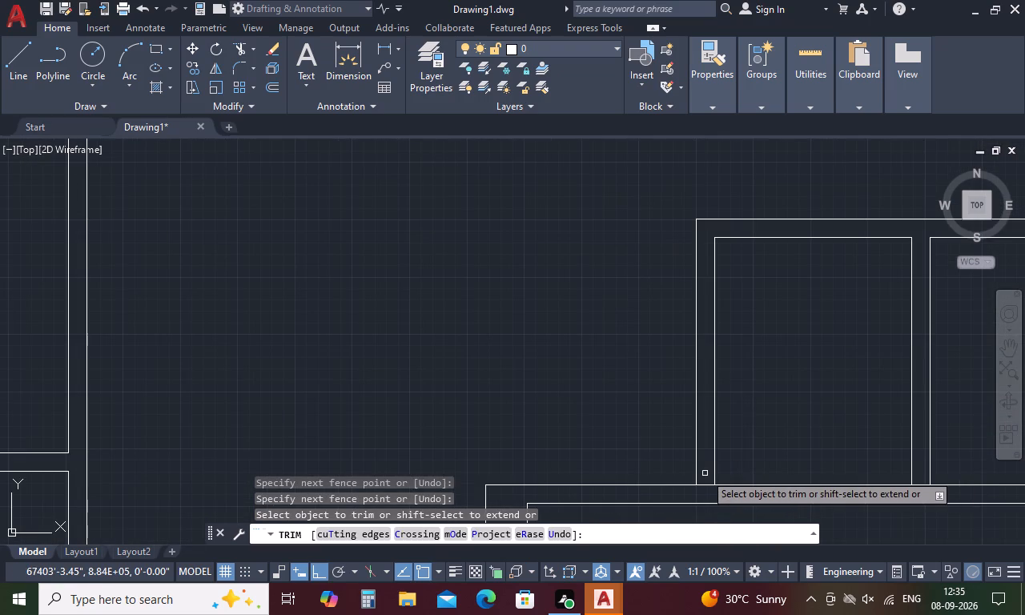
drag(705, 473, 704, 489)
click(920, 488)
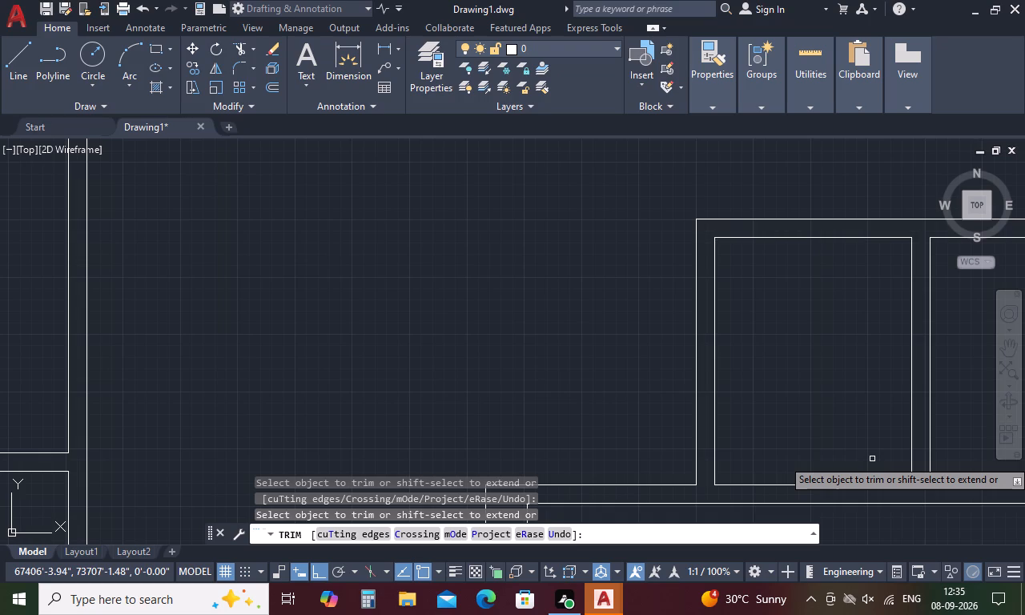
scroll(872, 459, down, 3)
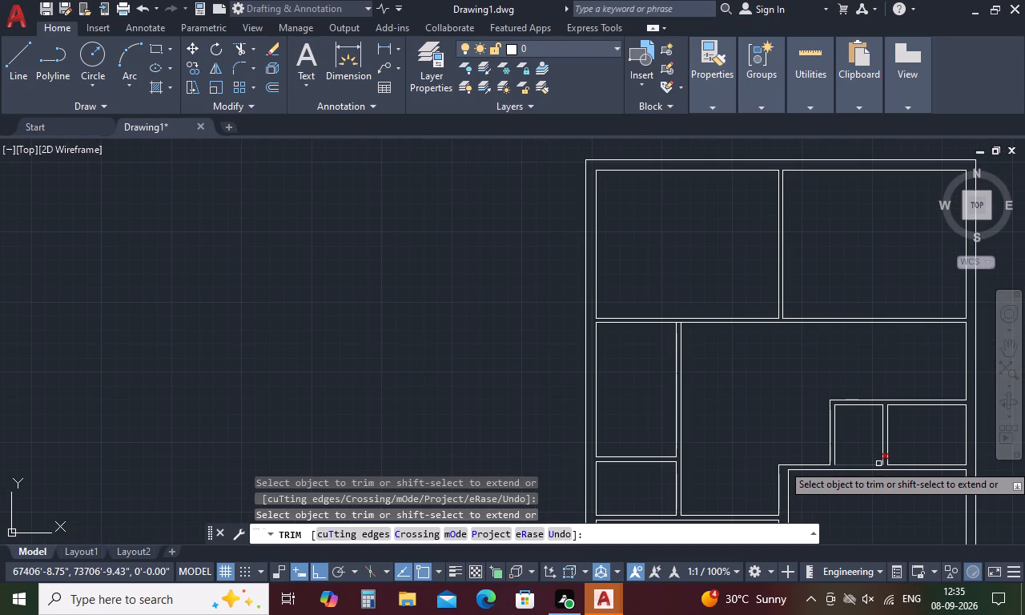
key(Escape)
Measure the central space's clear height along the right wall, down to the small rooms' top partition.
text(di)
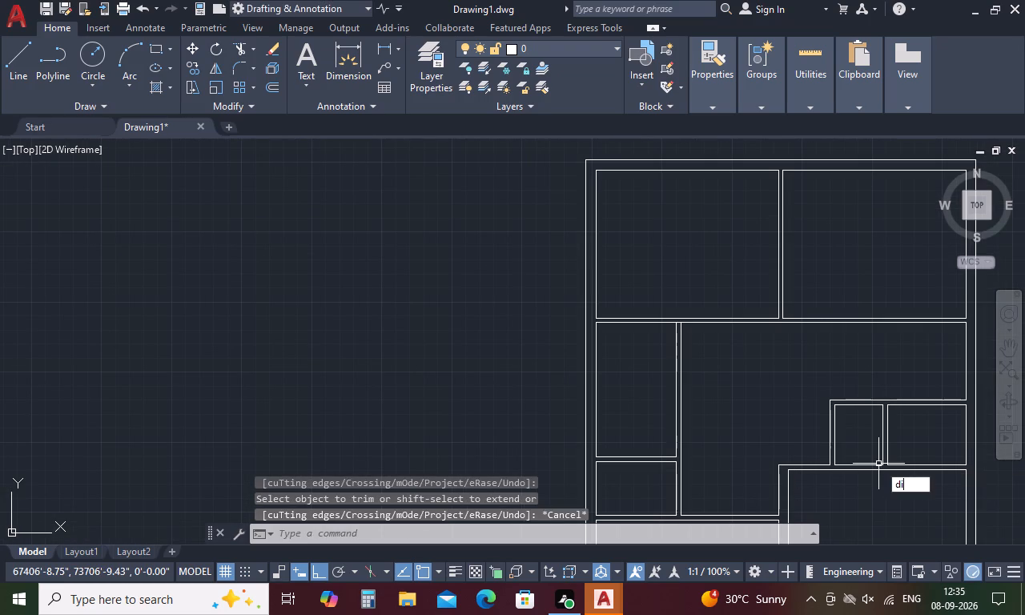
key(space)
click(963, 328)
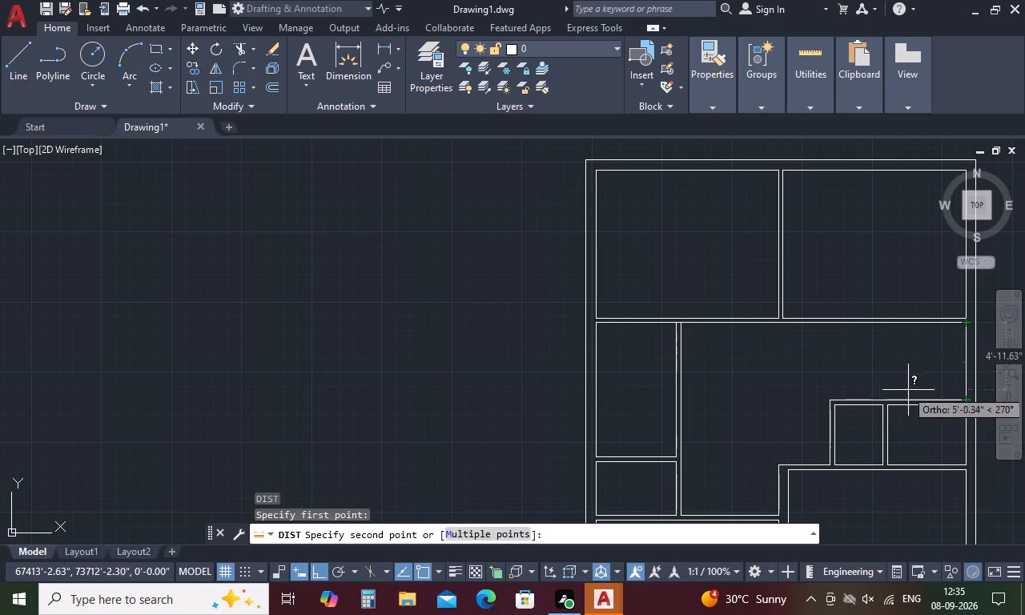
key(space)
Measure the upper-right room's clear height down the right wall from its upper-right inner corner.
key(space)
scroll(891, 386, down, 4)
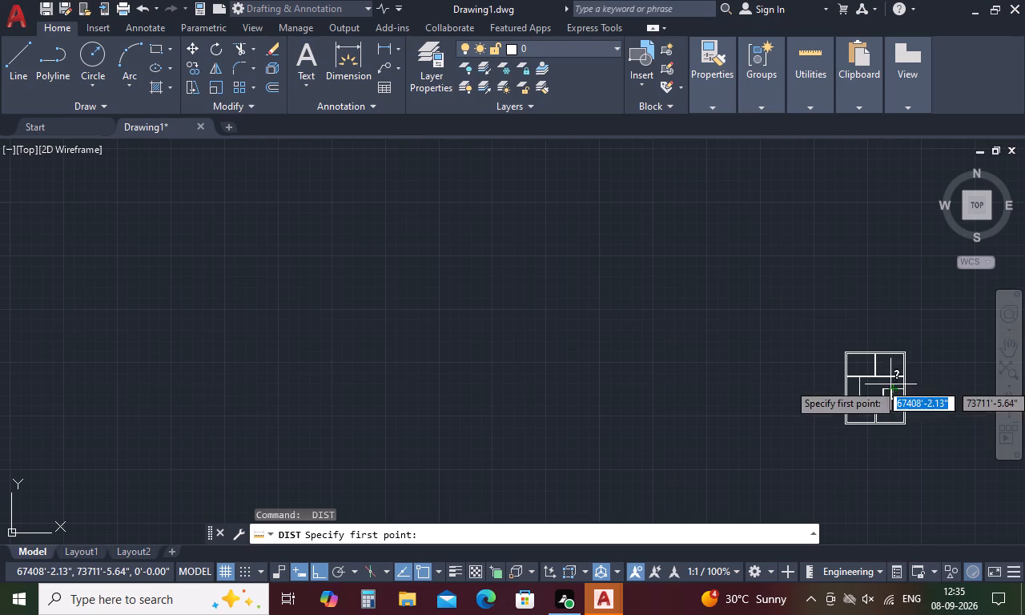
scroll(902, 349, up, 4)
click(877, 384)
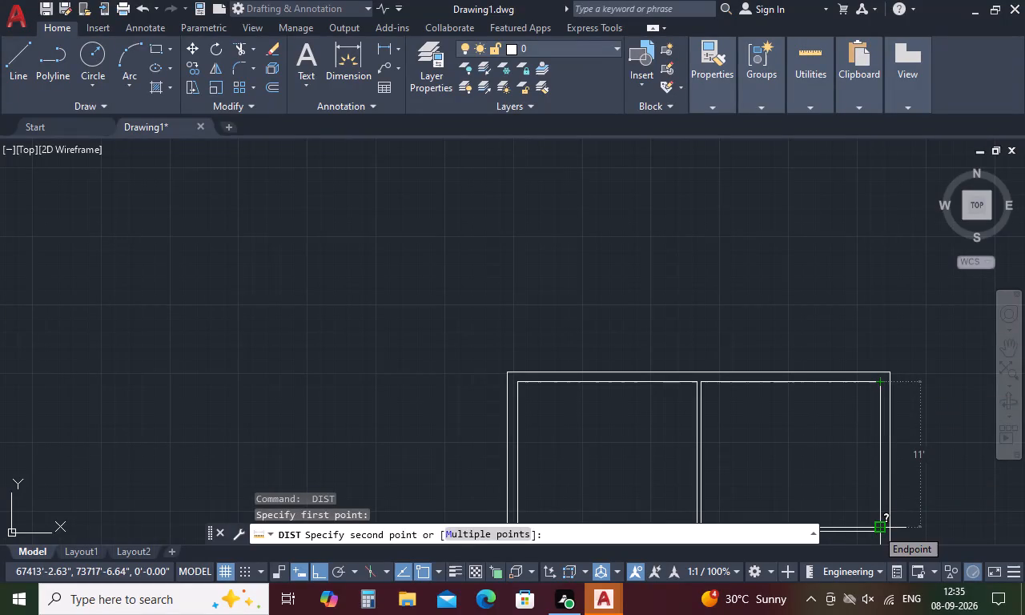
scroll(866, 448, down, 4)
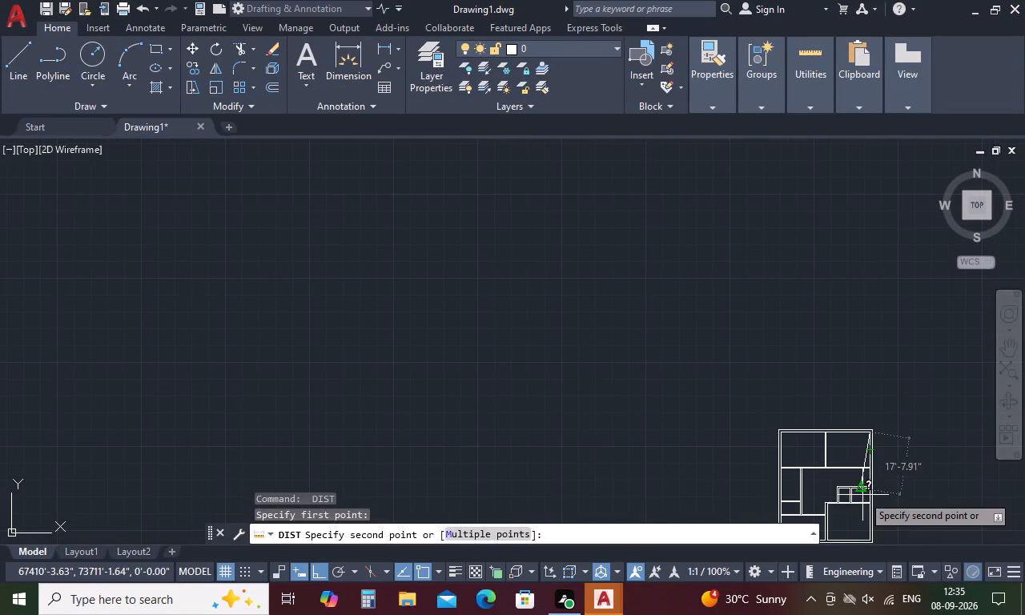
scroll(862, 495, down, 1)
scroll(858, 537, up, 4)
key(space)
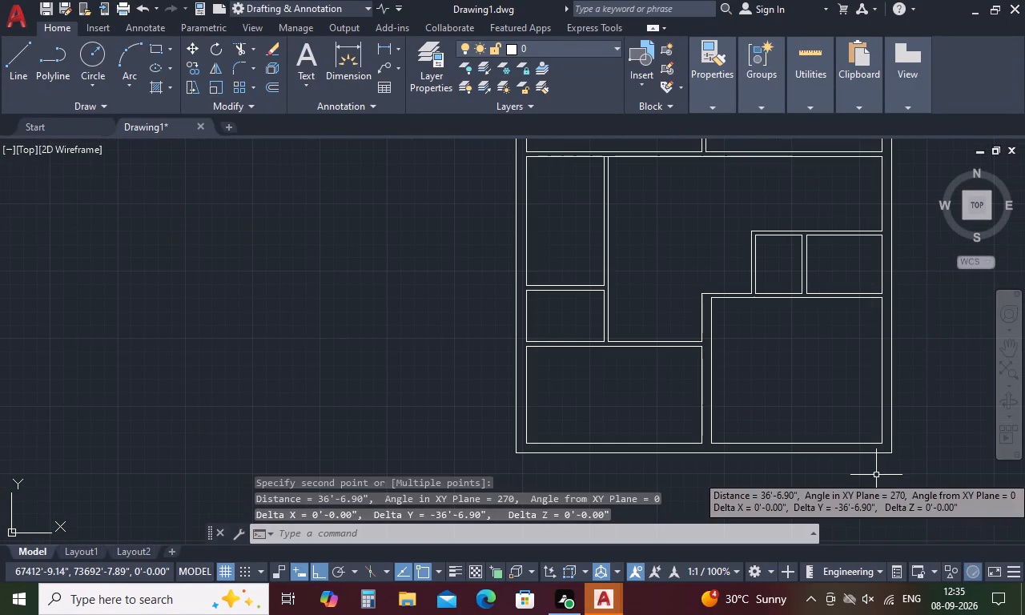
Measure the lower-right room's clear height up the right wall from its lower-right inner corner.
key(space)
click(882, 444)
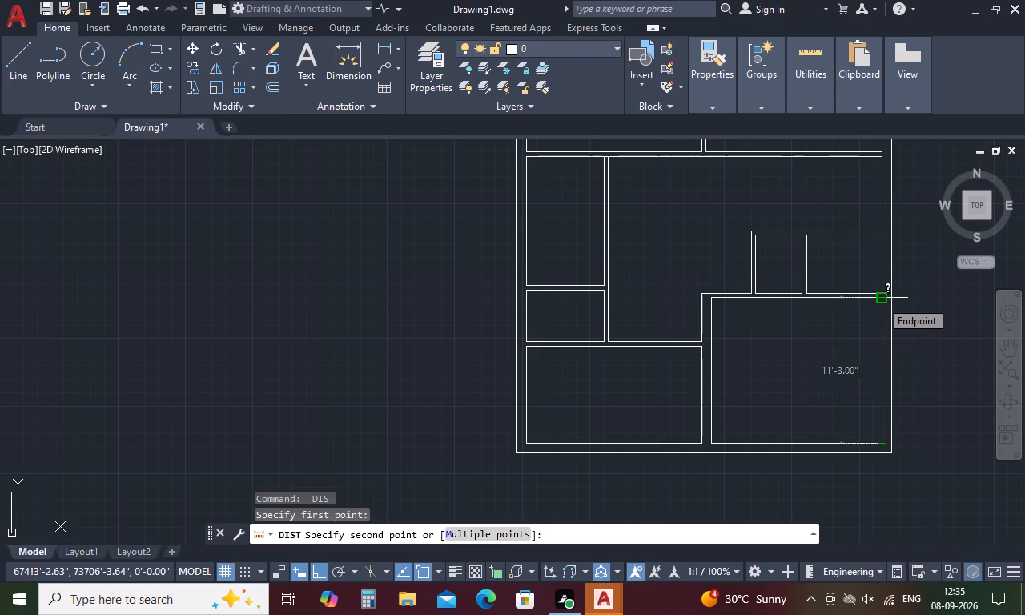
key(space)
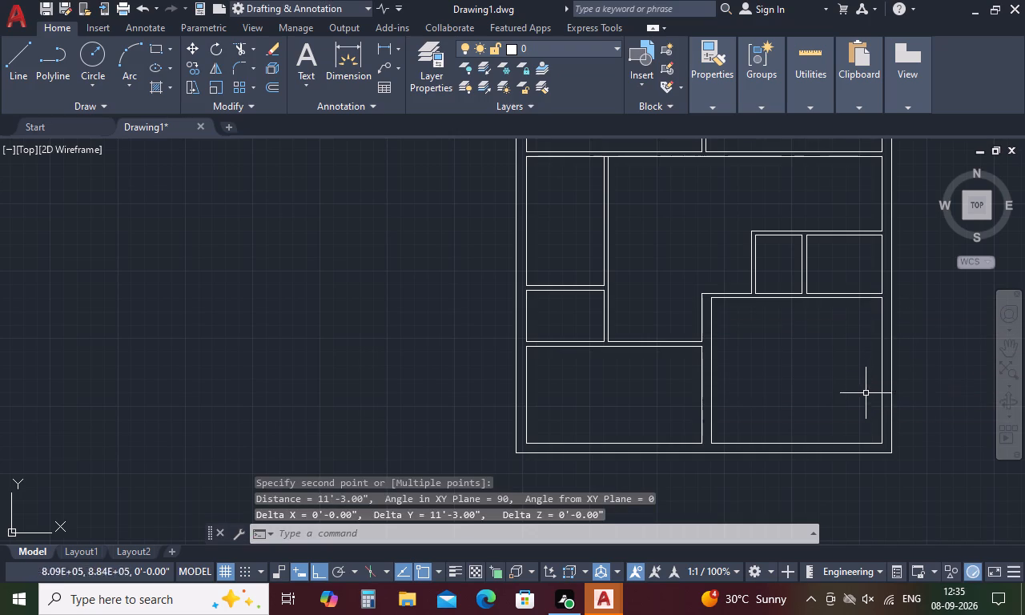
Measure the plan's overall outer height along the right exterior wall, starting from the lower-right outer corner.
key(space)
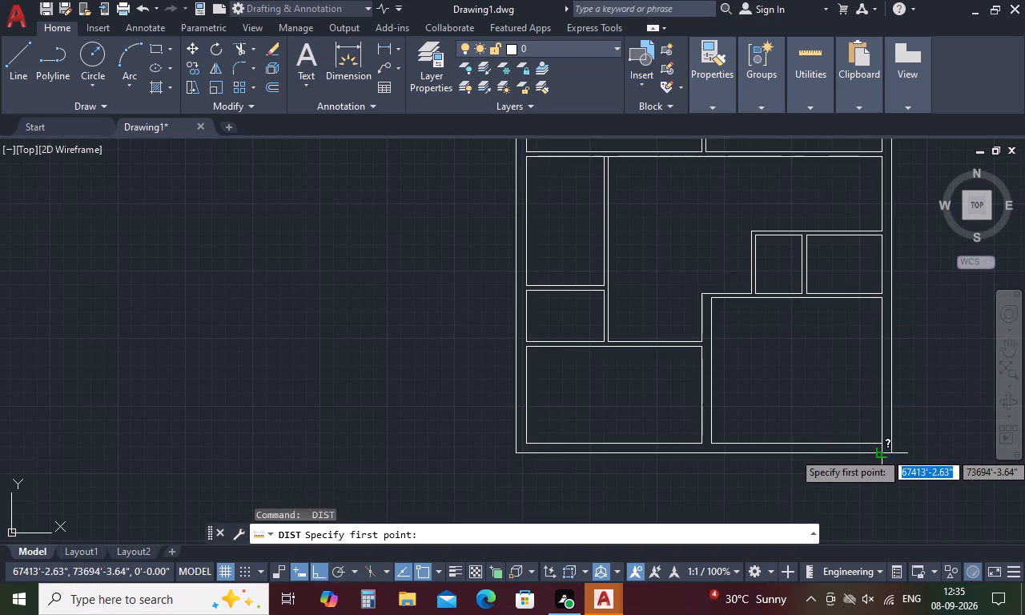
click(893, 452)
scroll(894, 452, down, 4)
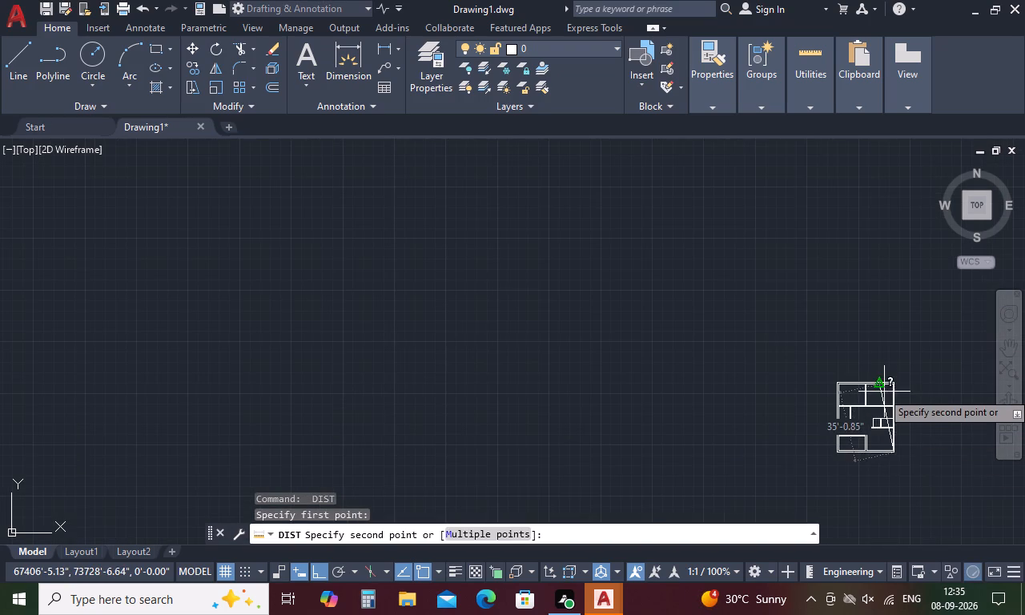
scroll(887, 387, up, 3)
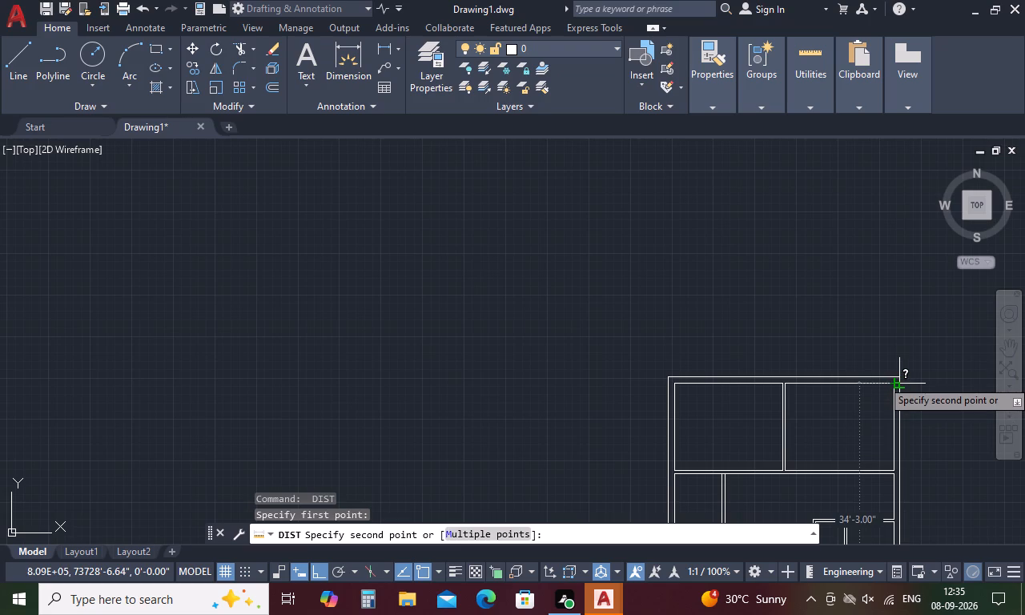
scroll(902, 380, up, 3)
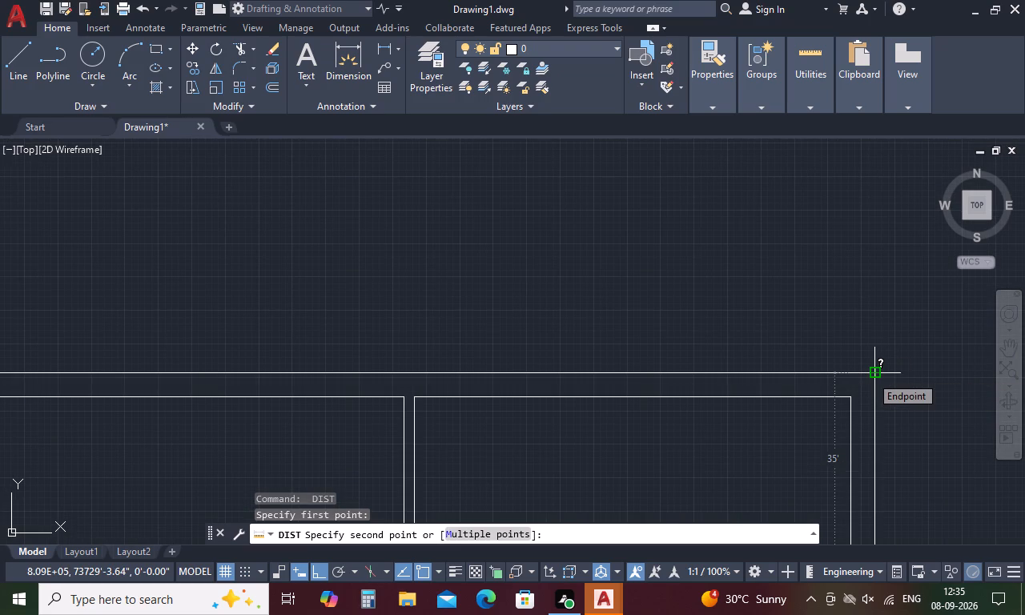
scroll(874, 368, down, 6)
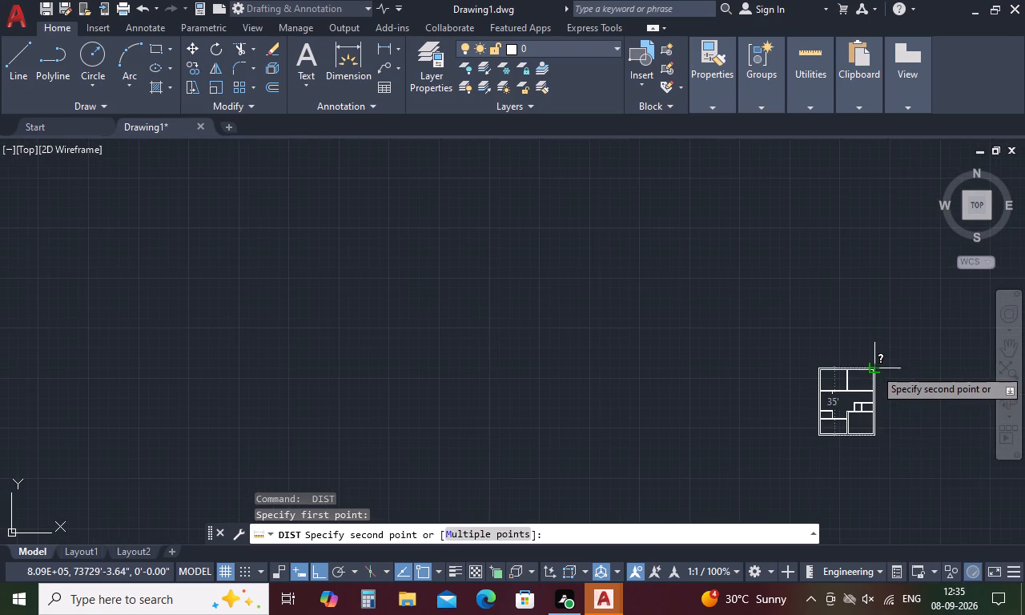
scroll(866, 450, up, 2)
key(space)
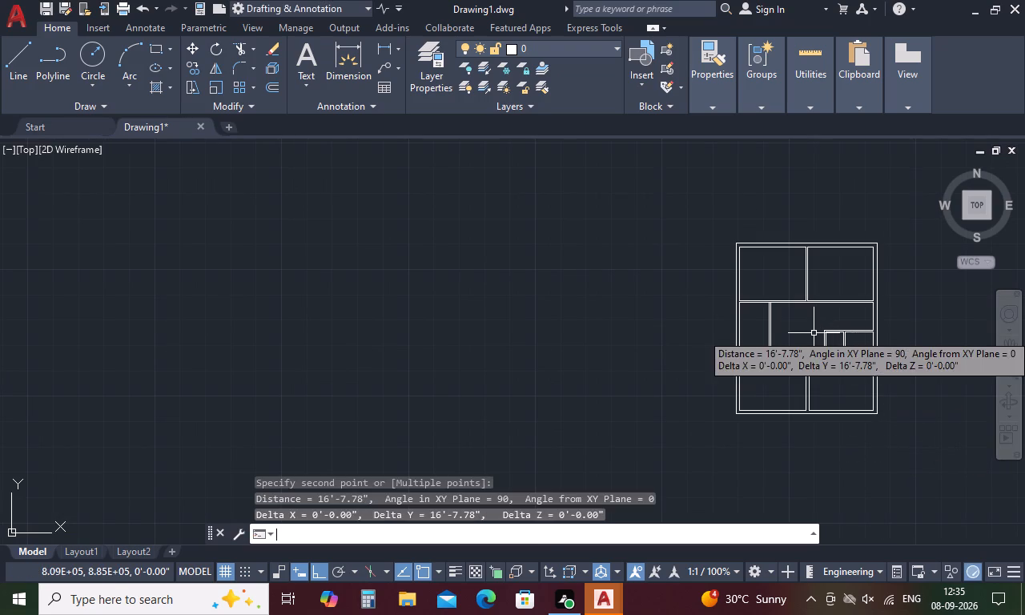
Measure the upper-left room's clear width along its bottom partition, from the left exterior wall to the vertical partition.
text(di)
key(space)
scroll(742, 294, up, 4)
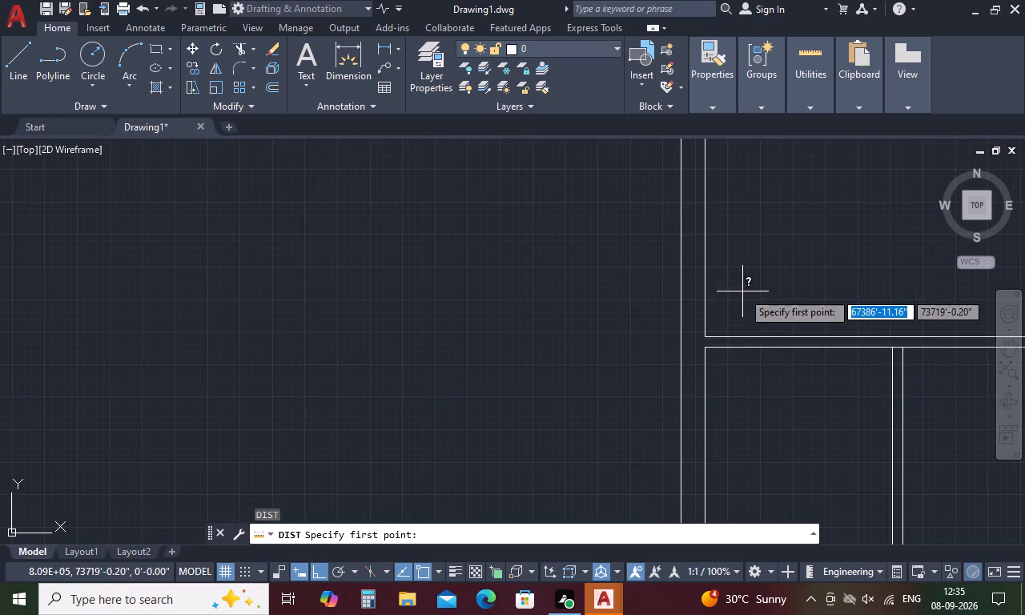
click(708, 342)
scroll(708, 342, down, 3)
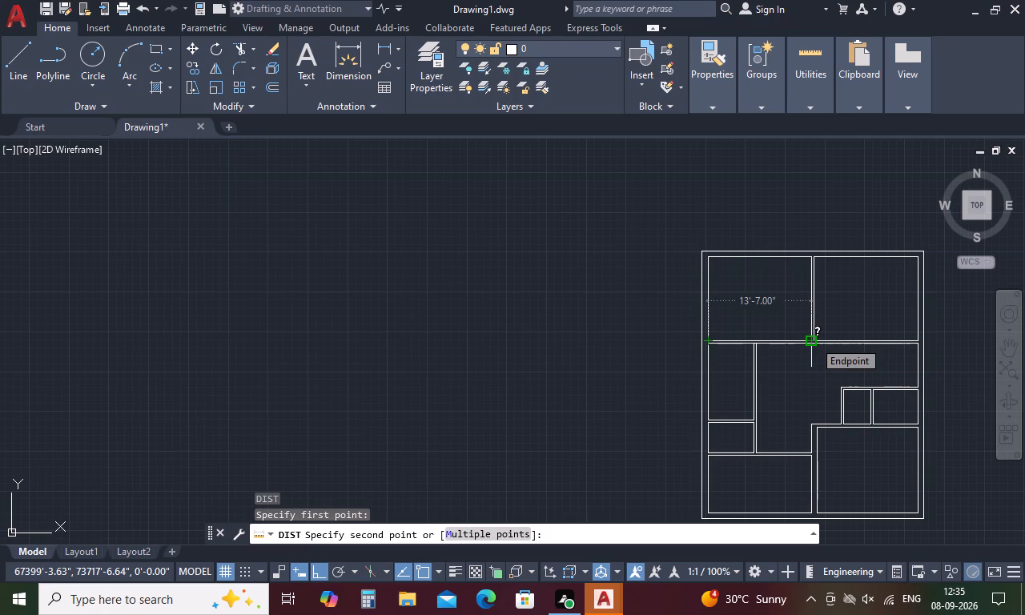
key(space)
Measure the upper-right room's clear width along its bottom partition, from the vertical partition to the right exterior wall.
key(space)
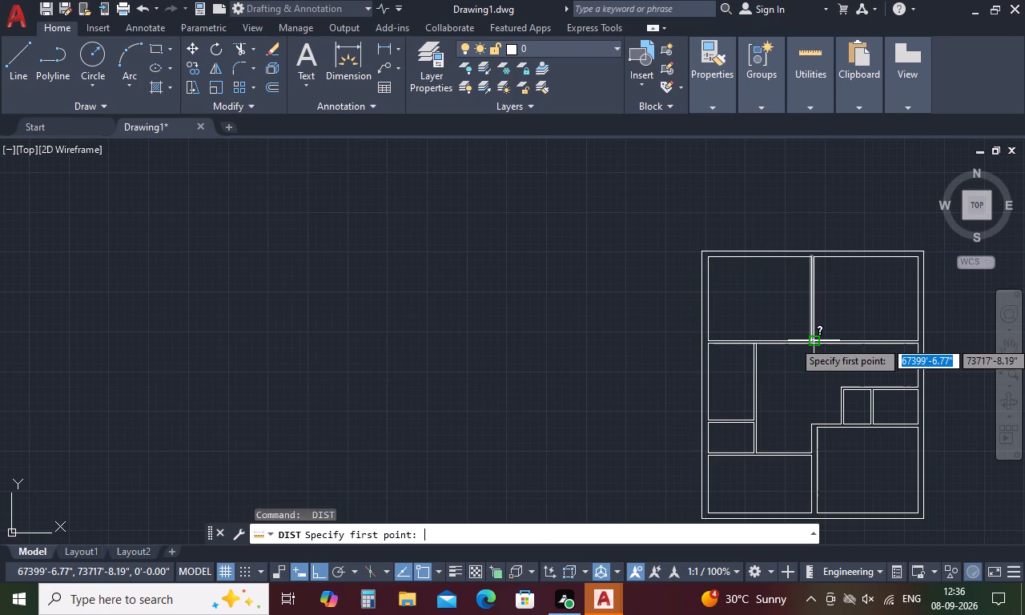
scroll(814, 340, up, 4)
click(782, 340)
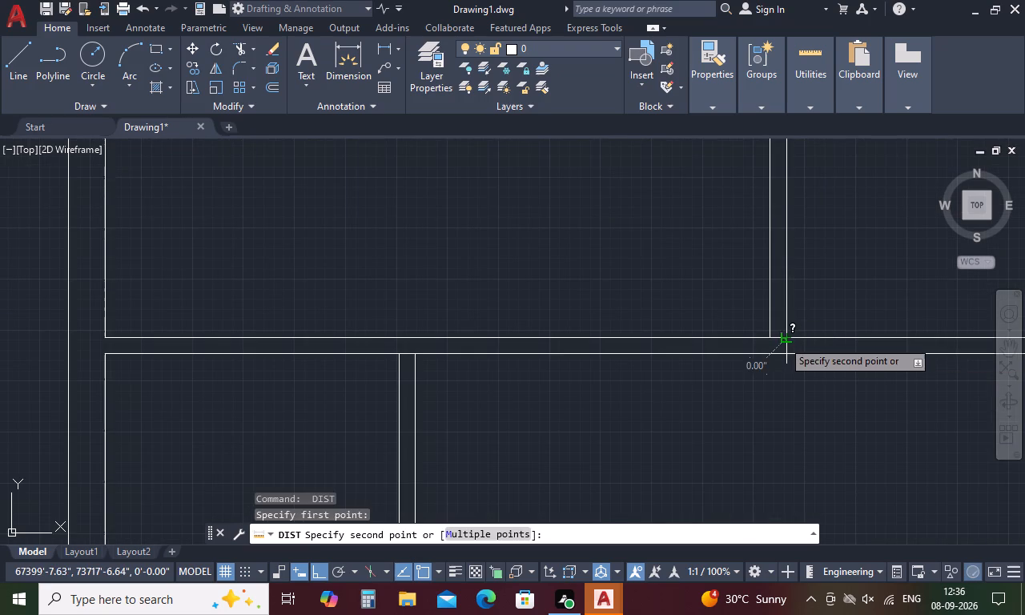
scroll(782, 340, down, 3)
scroll(952, 358, down, 3)
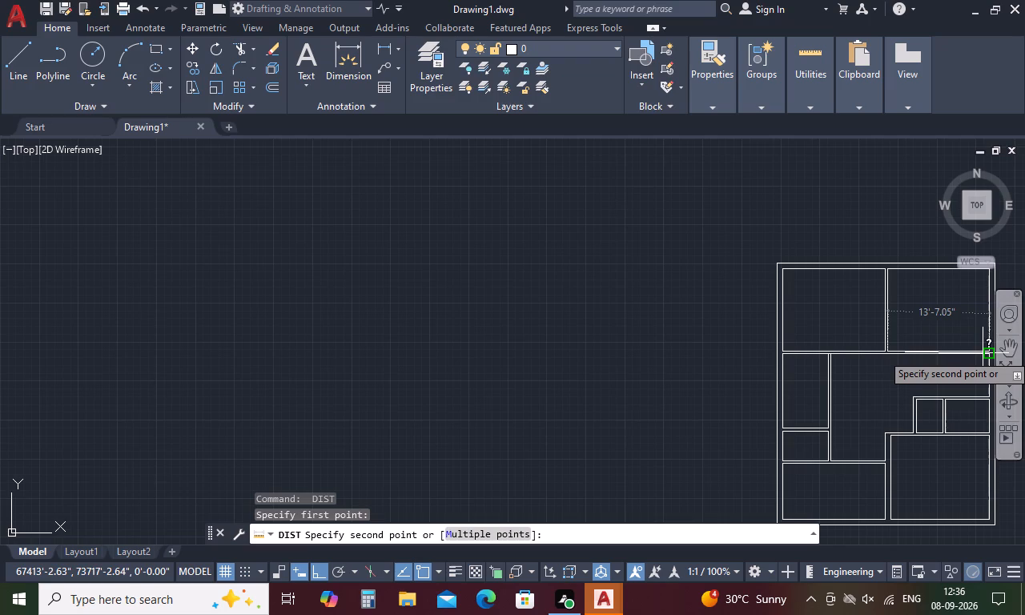
scroll(983, 353, up, 3)
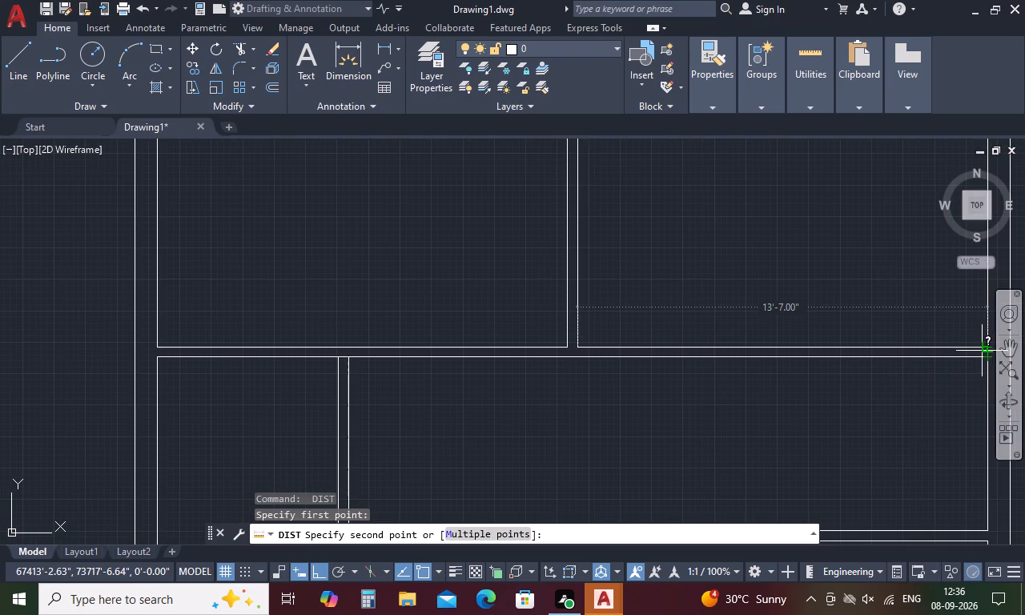
key(space)
scroll(871, 352, down, 3)
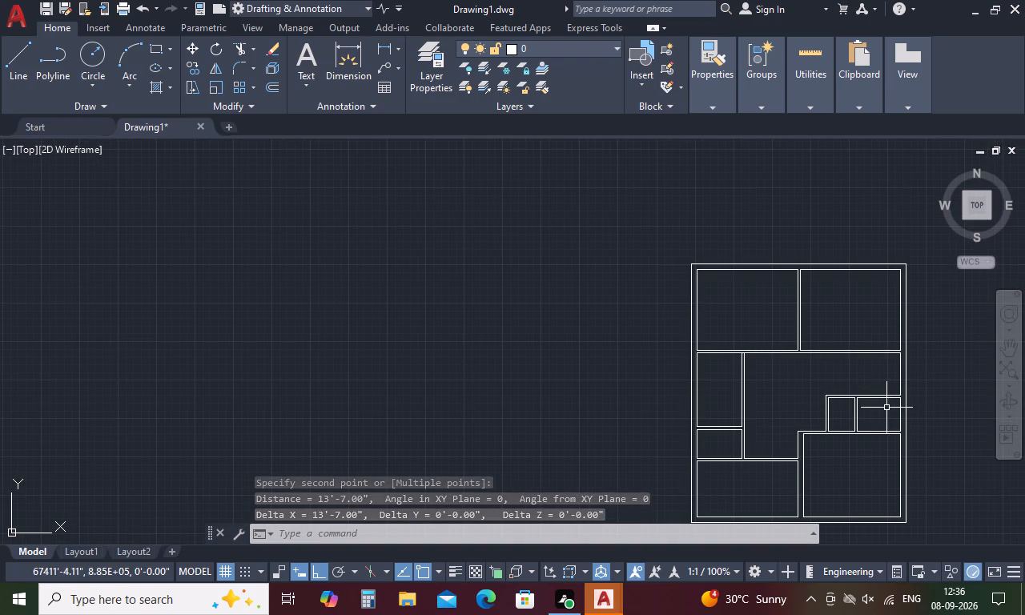
key(Escape)
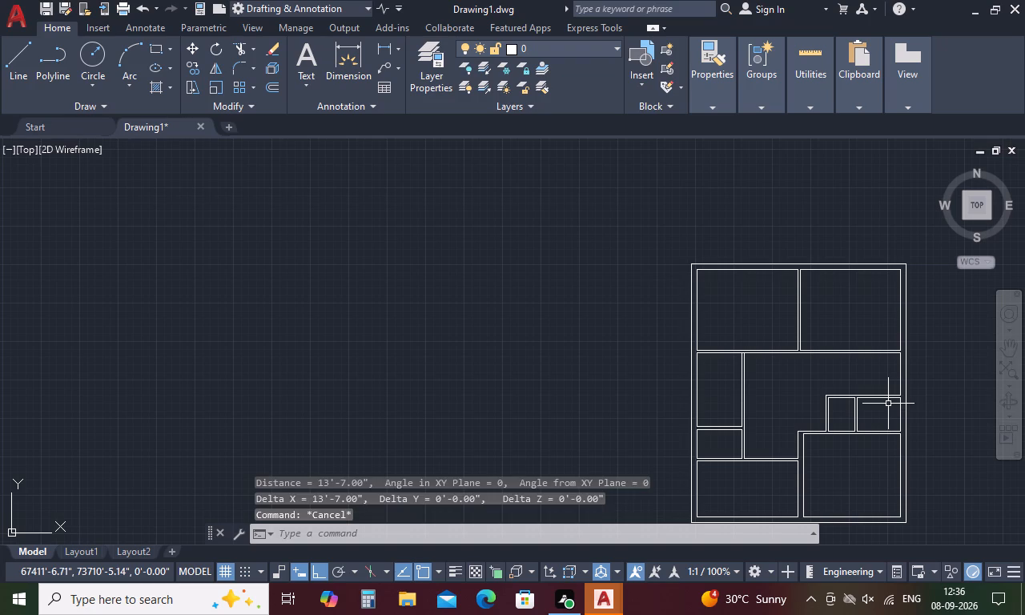
Draw a horizontal line about 13' long leftward into the central space from the midpoint of its right wall segment.
key(l)
key(space)
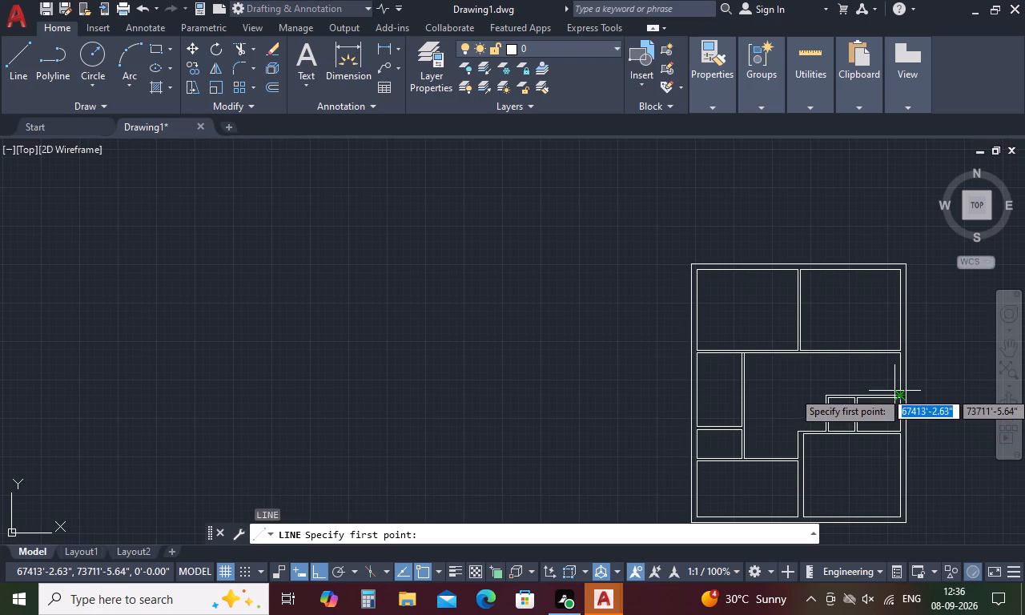
click(899, 376)
click(804, 364)
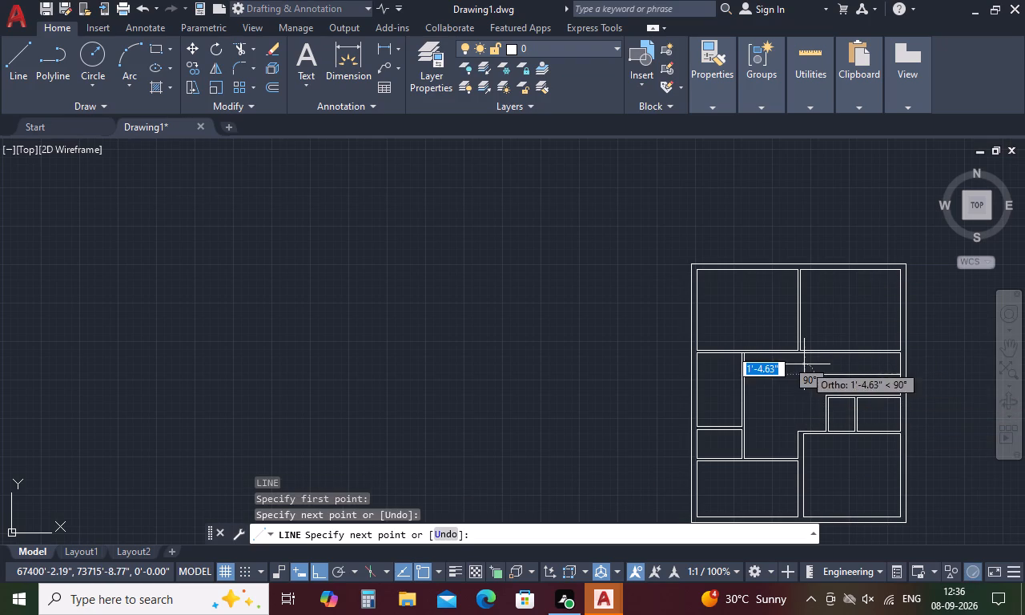
key(space)
Offset the new horizontal line by 1" once above and once below to form three parallel lines.
text(o 1)
key(space)
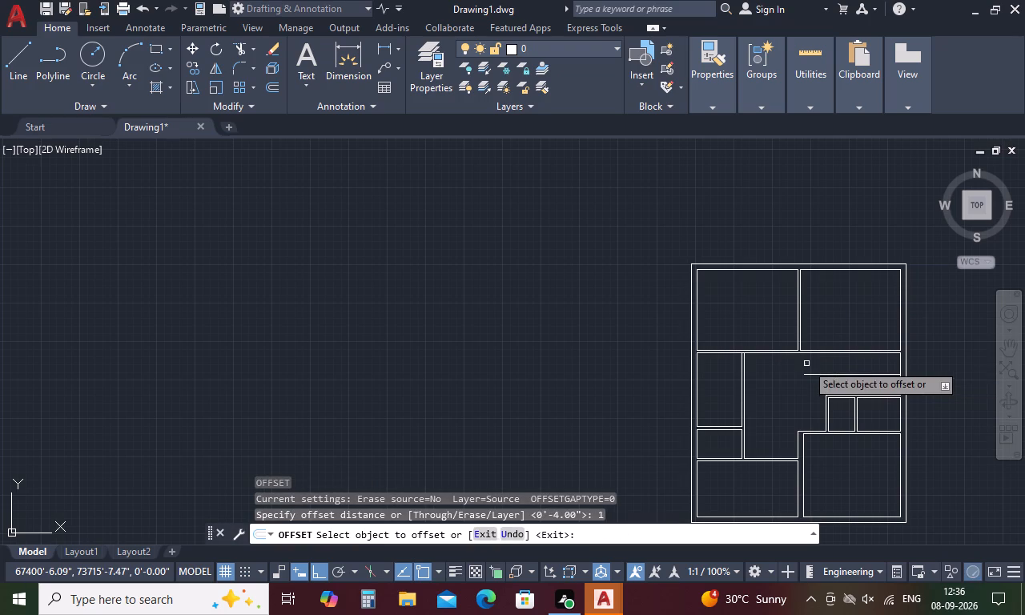
click(825, 374)
click(827, 366)
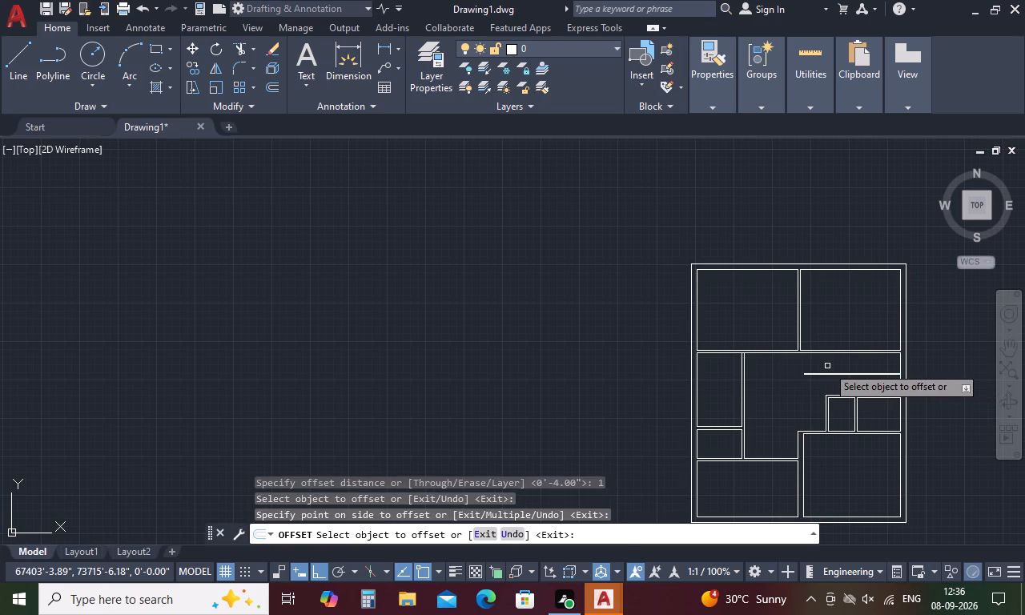
scroll(828, 378, up, 4)
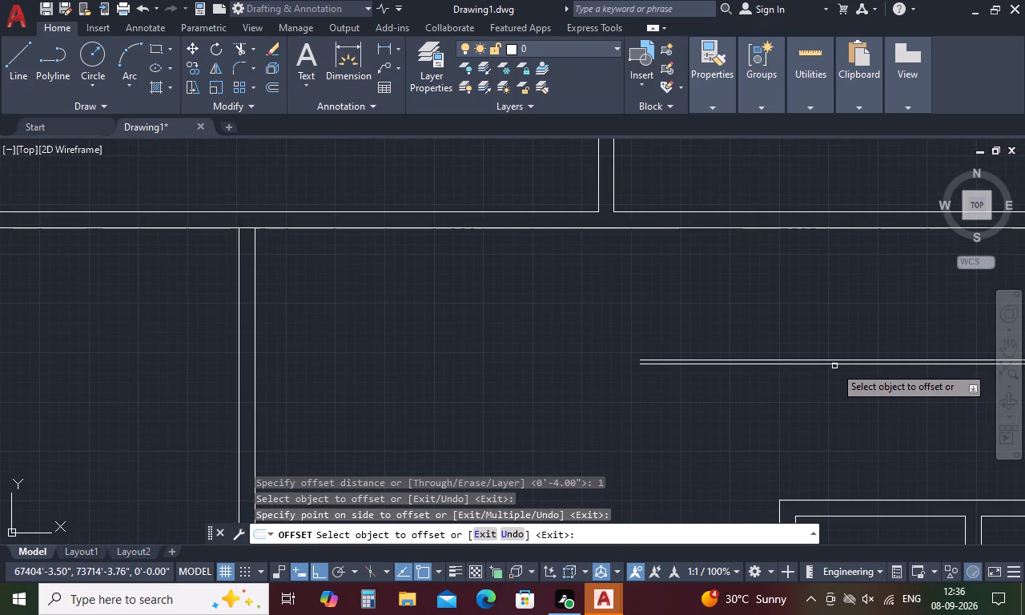
click(834, 366)
click(831, 388)
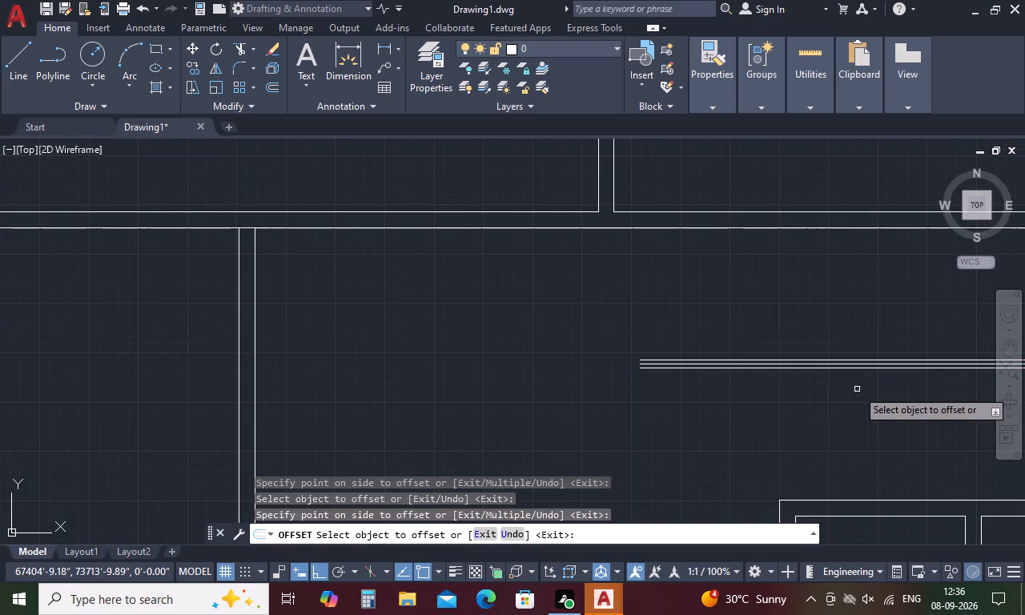
key(Escape)
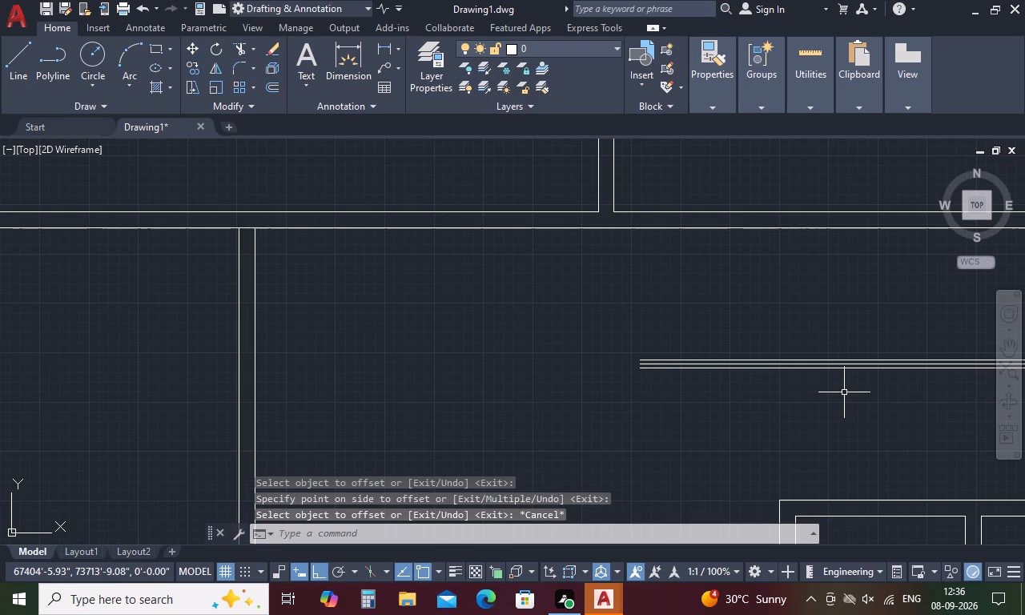
Offset the central space's right wall inner line 3' to the left.
scroll(836, 384, down, 3)
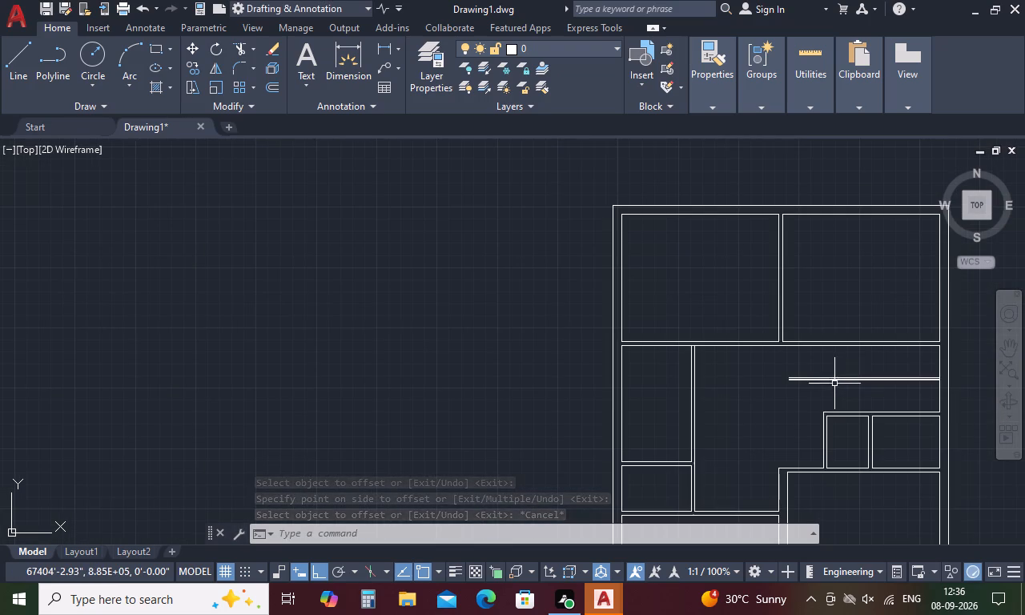
key(space)
text(o 3')
key(space)
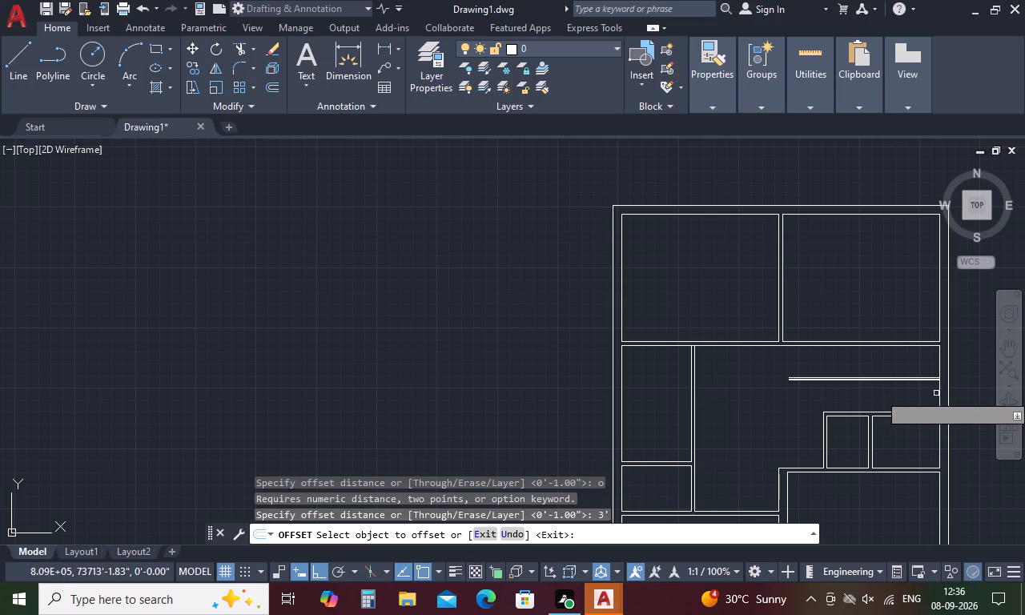
click(939, 388)
click(909, 403)
key(Escape)
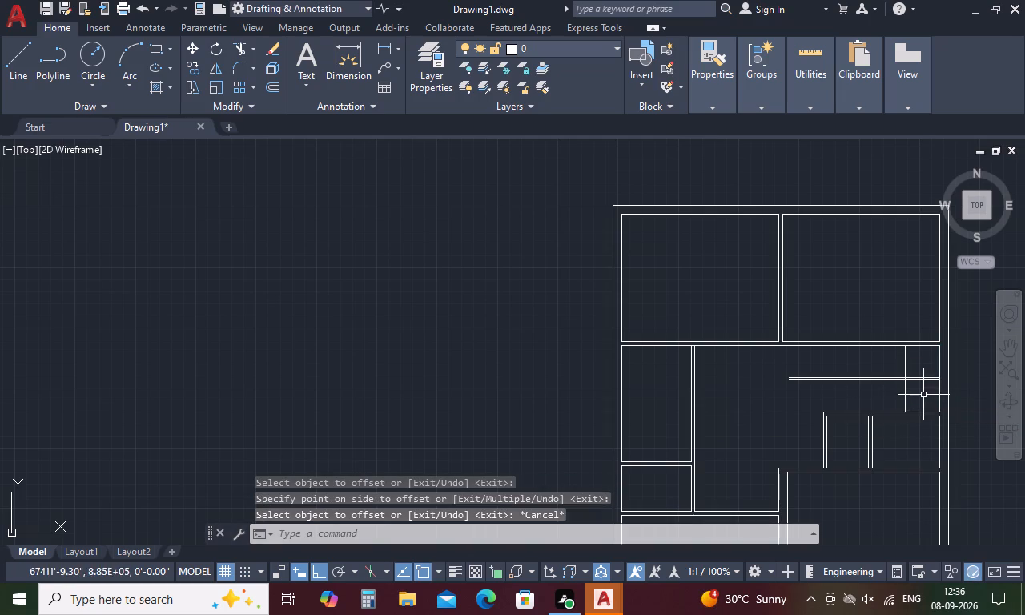
Trim the middle of the three parallel lines between the 3' offset line and the right wall.
scroll(923, 380, up, 4)
text(tr)
key(space)
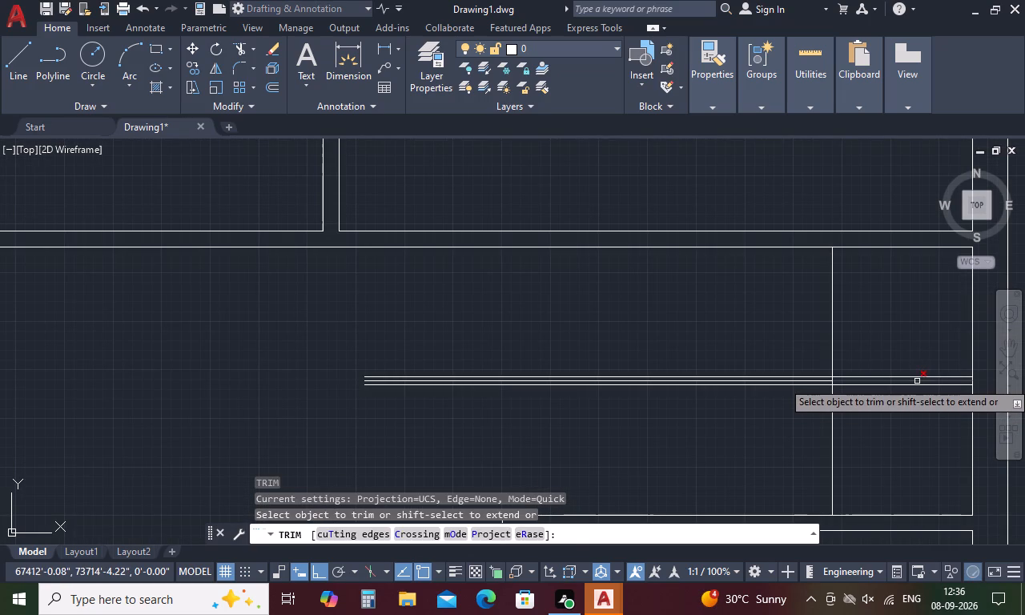
click(917, 381)
scroll(823, 380, down, 3)
scroll(822, 423, up, 2)
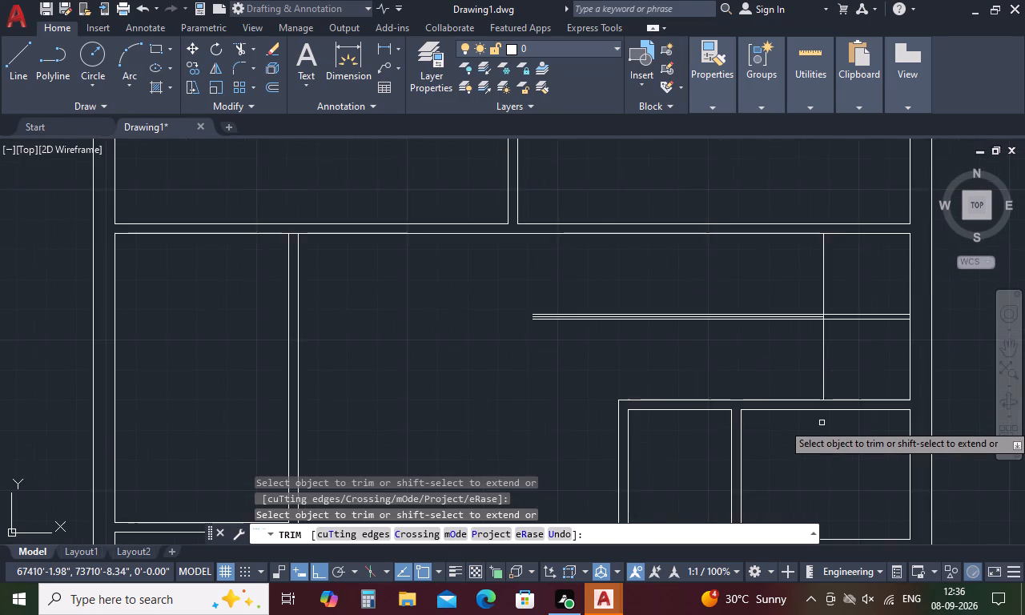
scroll(822, 423, up, 1)
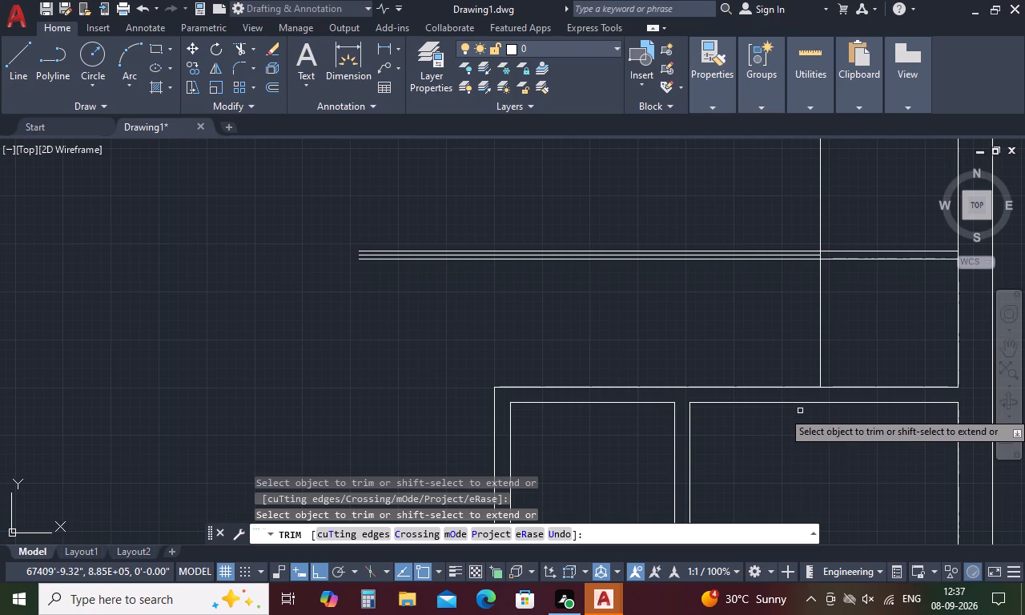
scroll(800, 386, down, 3)
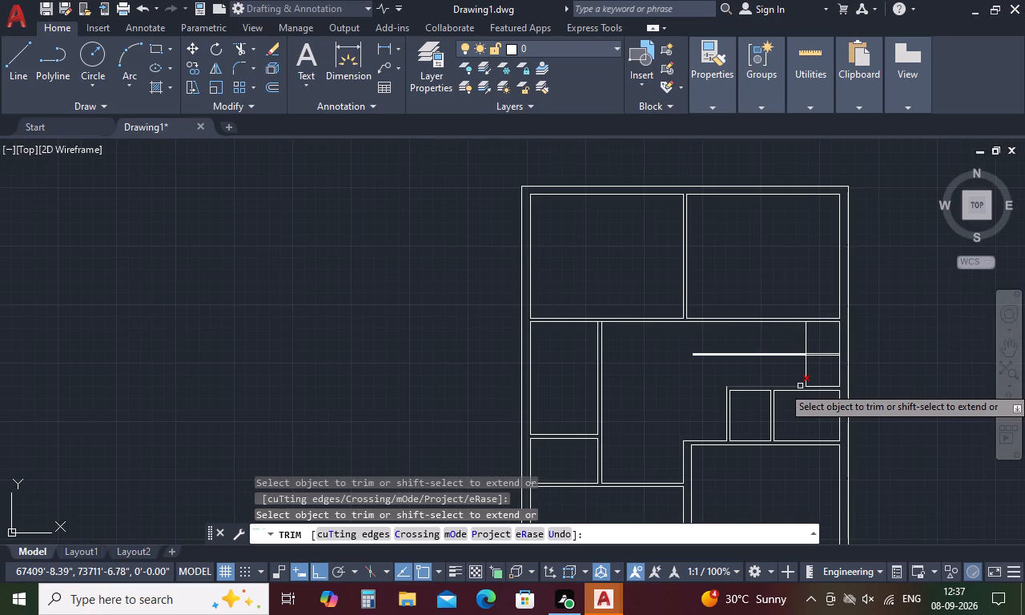
scroll(799, 387, up, 1)
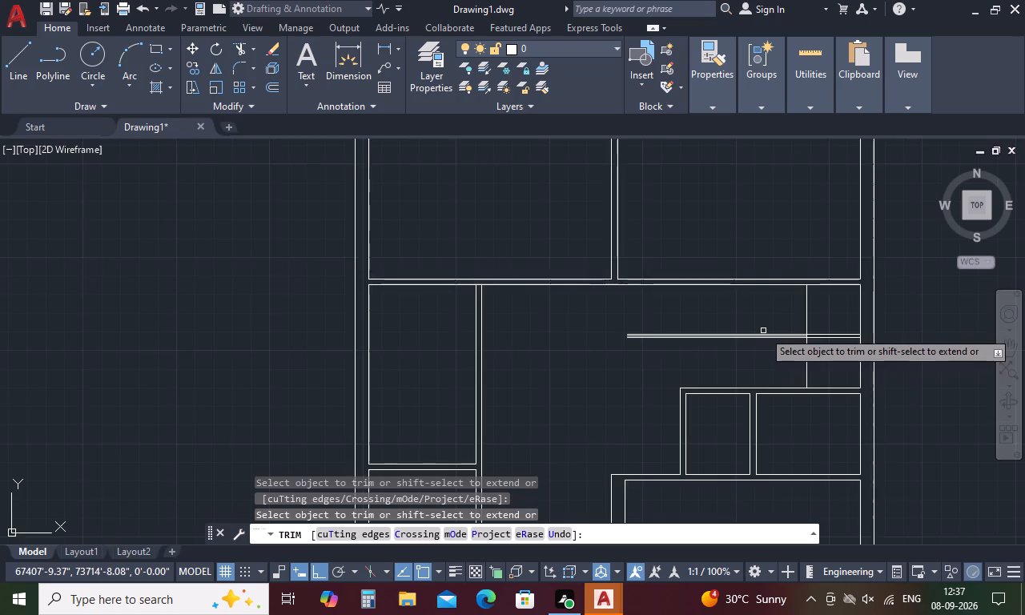
scroll(763, 331, up, 3)
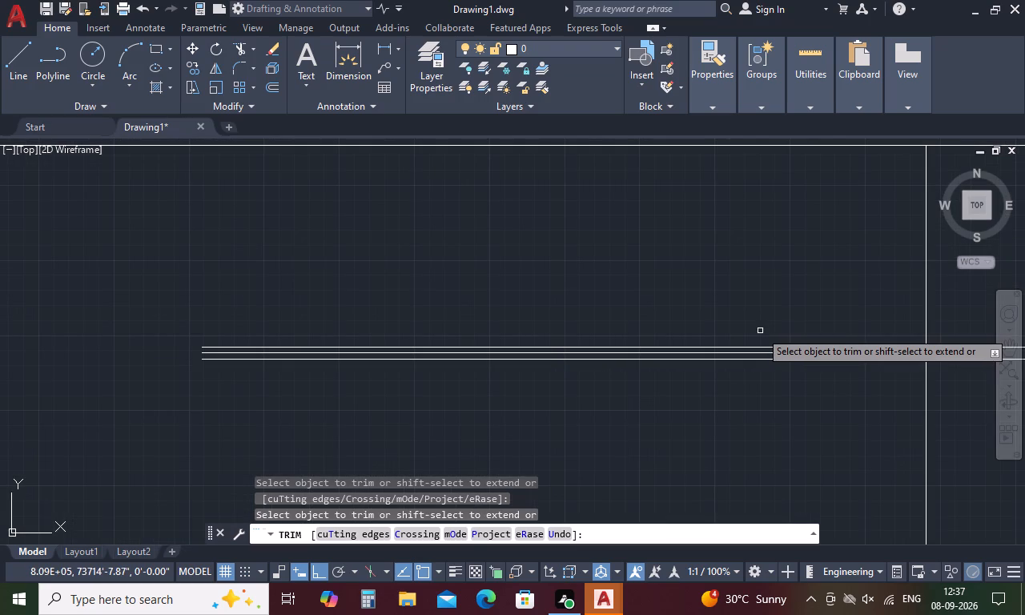
key(Escape)
scroll(760, 331, down, 3)
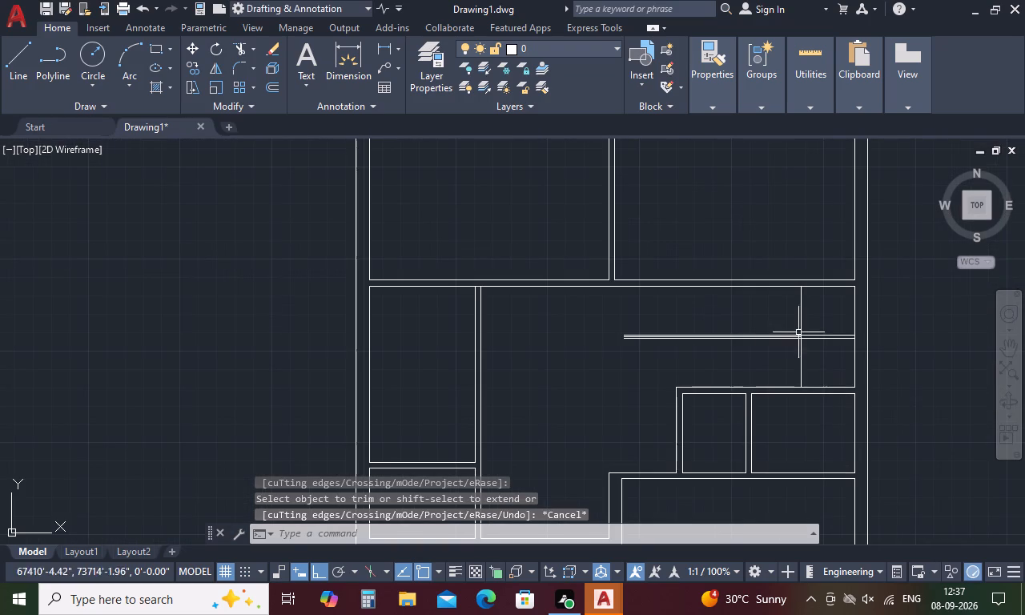
scroll(793, 320, up, 2)
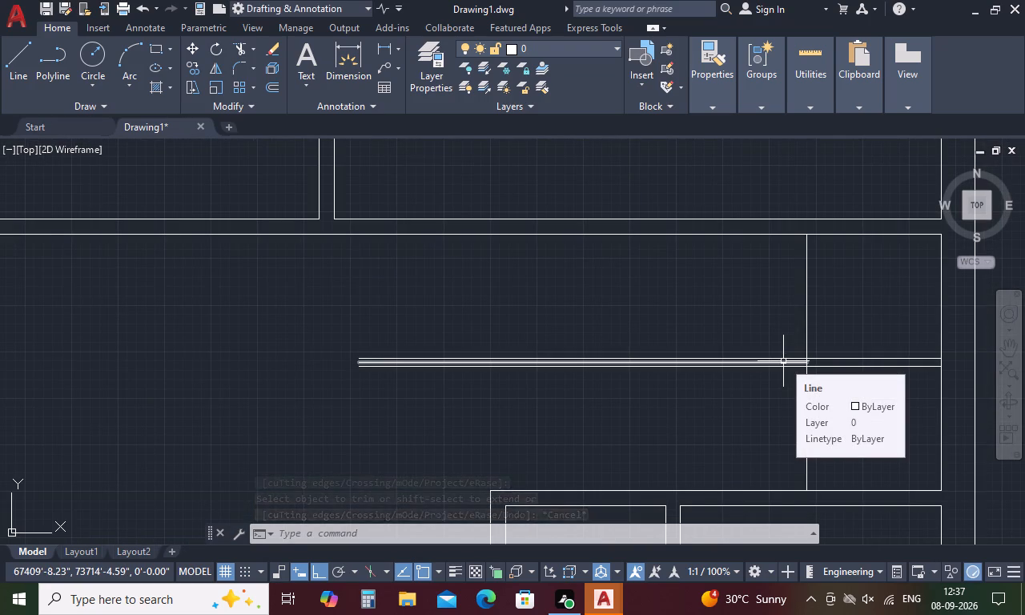
Undo the last trim and erase the middle one of the three parallel horizontal lines in the central space.
key(ctrl+z)
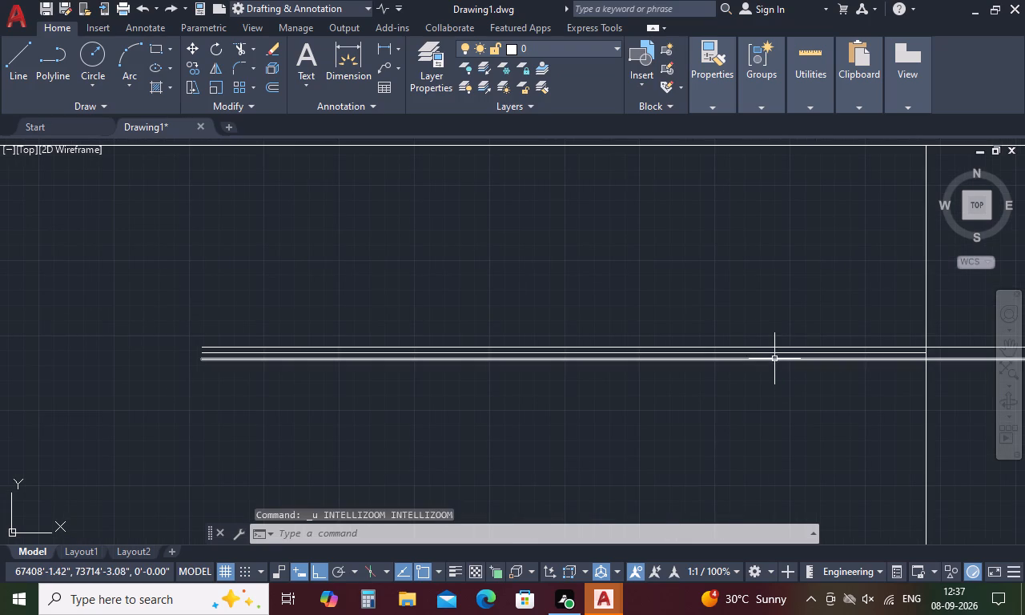
key(ctrl+z)
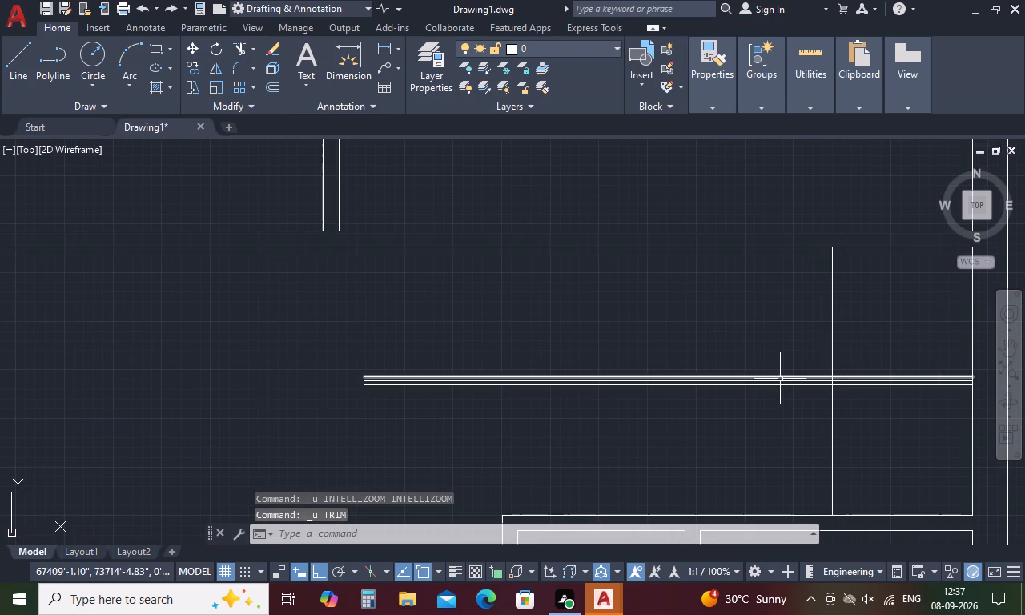
click(782, 381)
key(Delete)
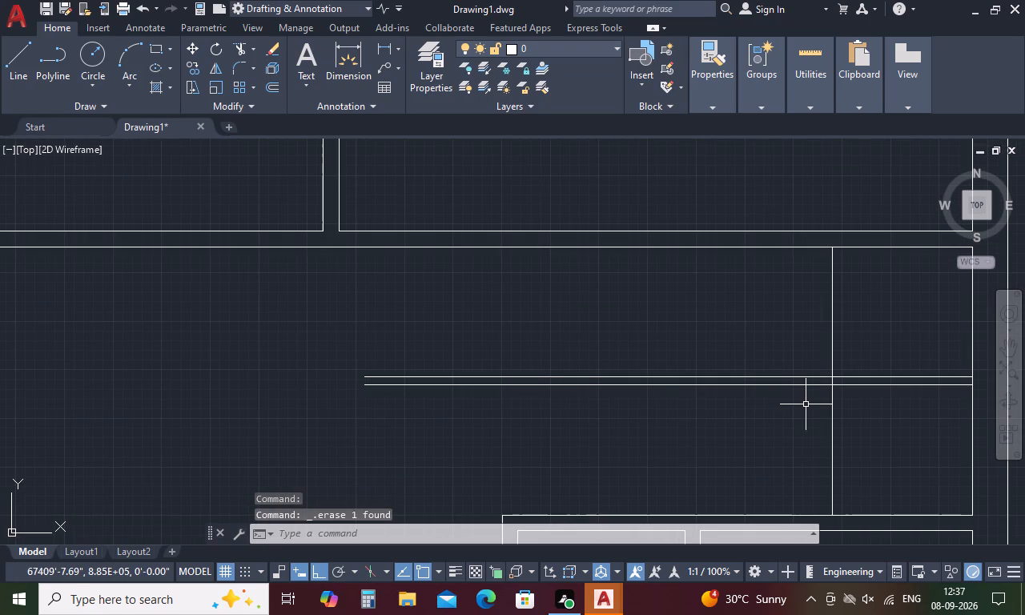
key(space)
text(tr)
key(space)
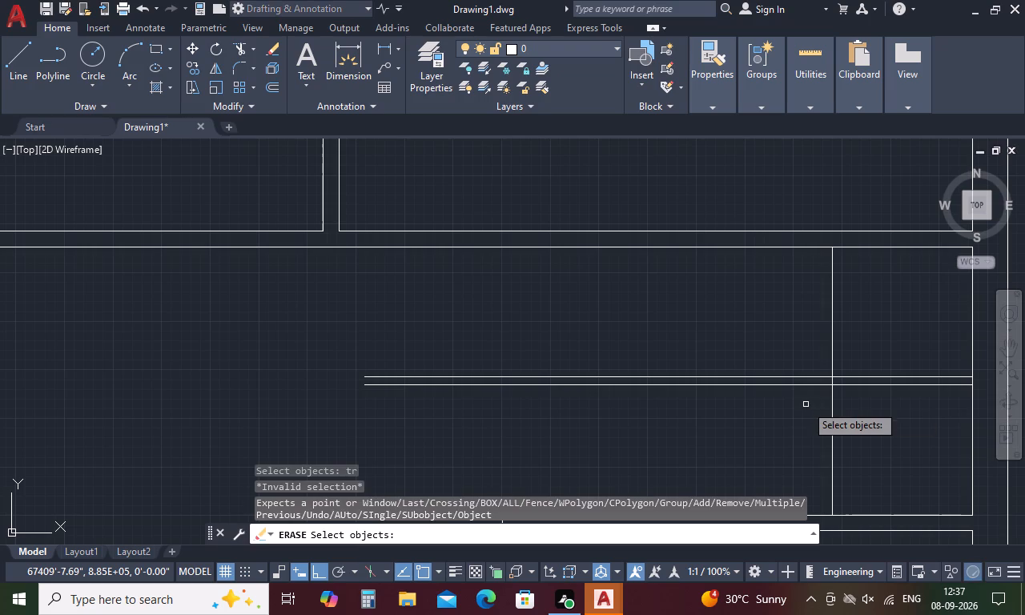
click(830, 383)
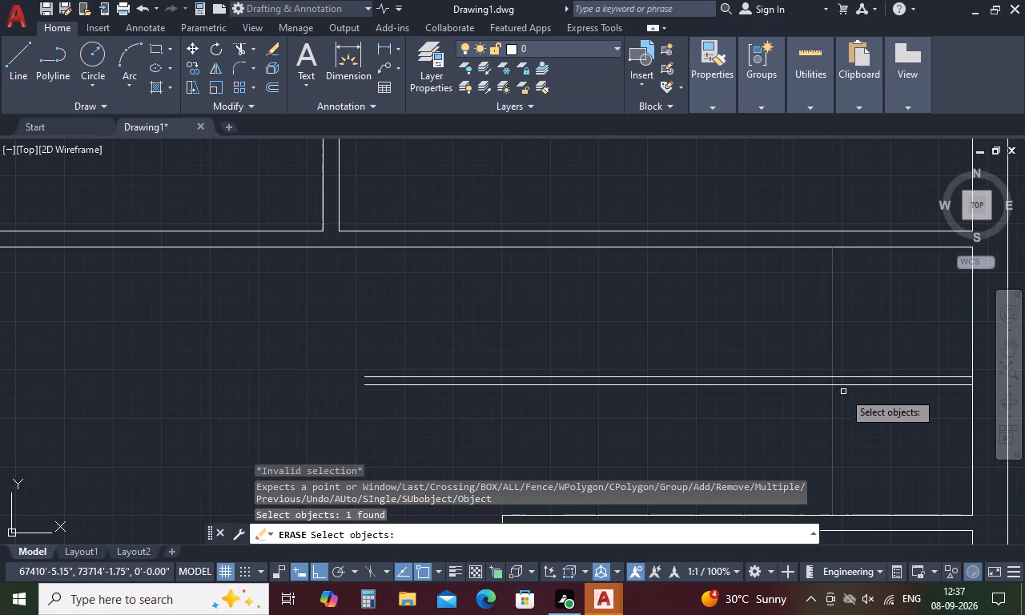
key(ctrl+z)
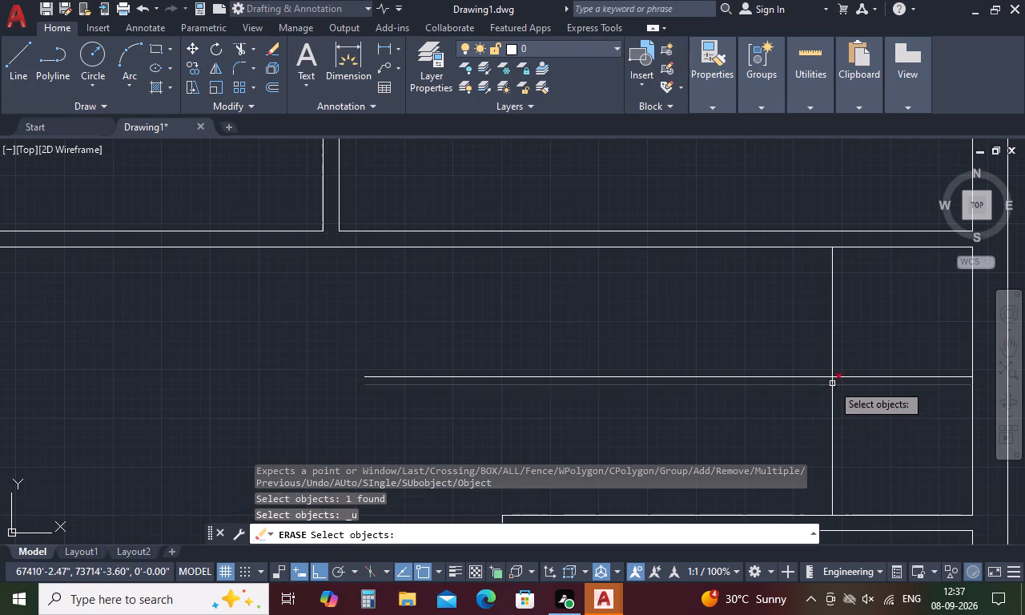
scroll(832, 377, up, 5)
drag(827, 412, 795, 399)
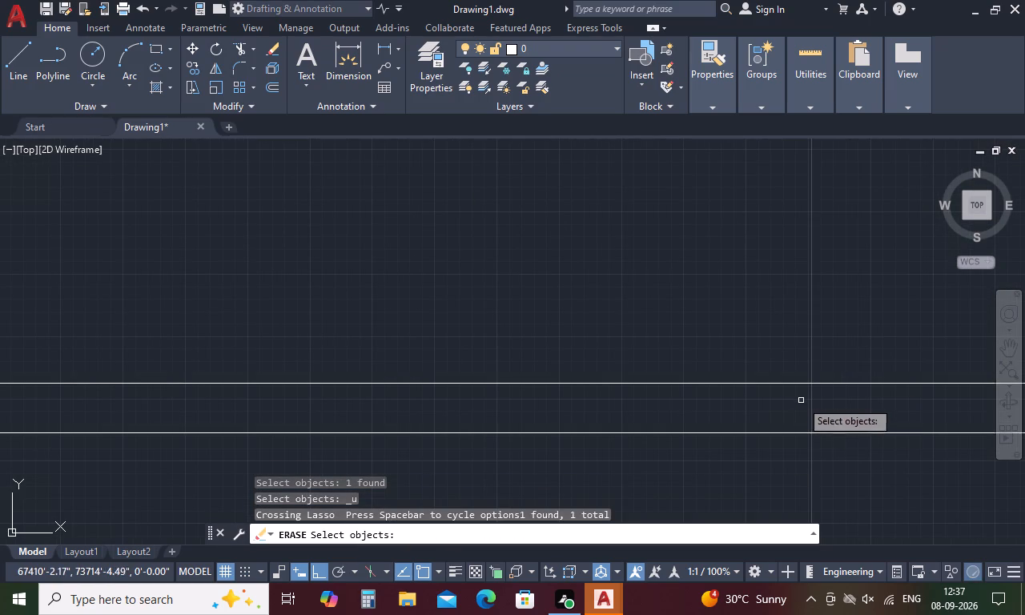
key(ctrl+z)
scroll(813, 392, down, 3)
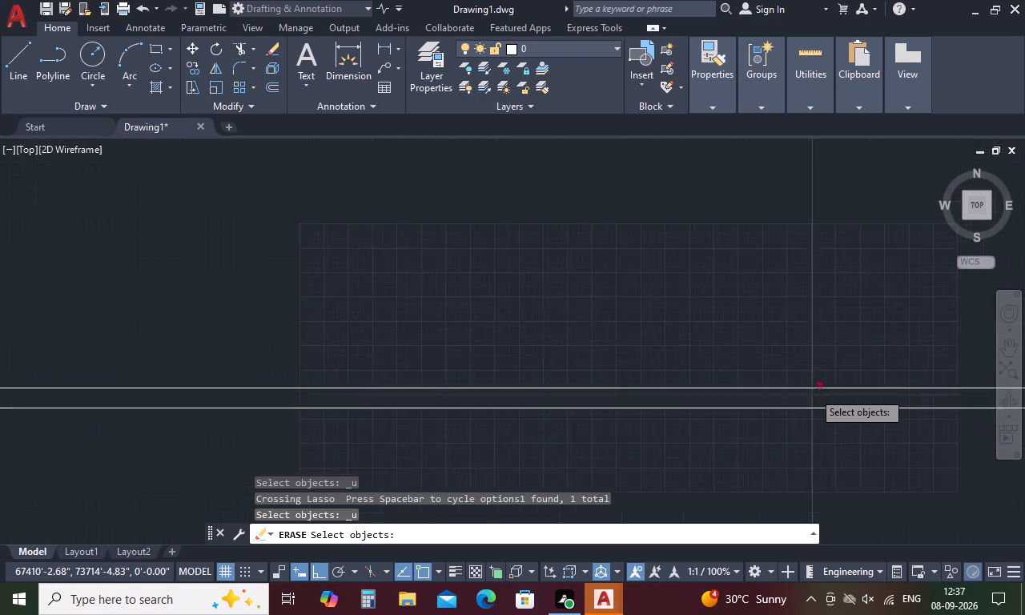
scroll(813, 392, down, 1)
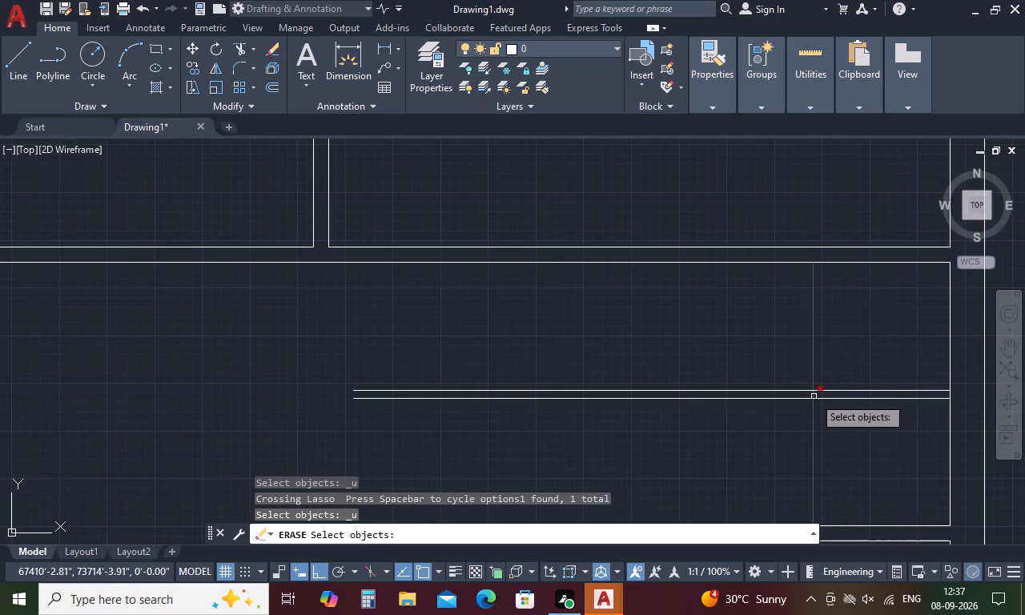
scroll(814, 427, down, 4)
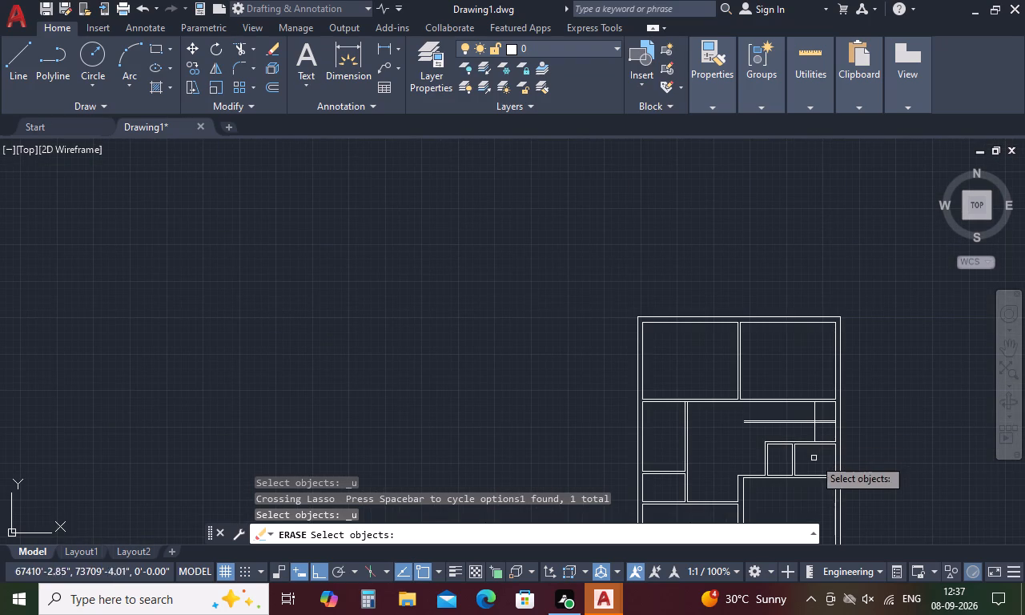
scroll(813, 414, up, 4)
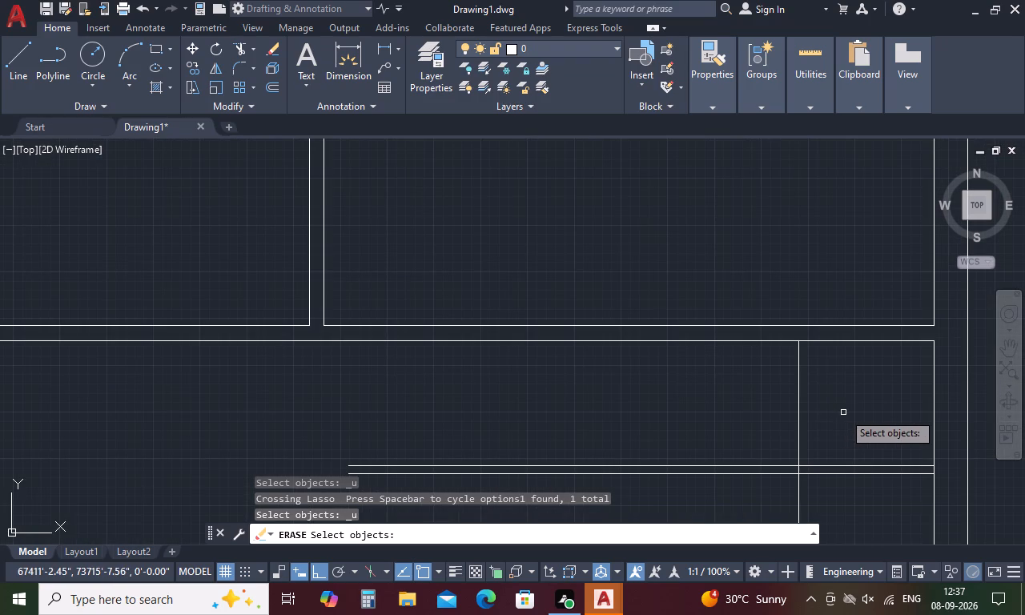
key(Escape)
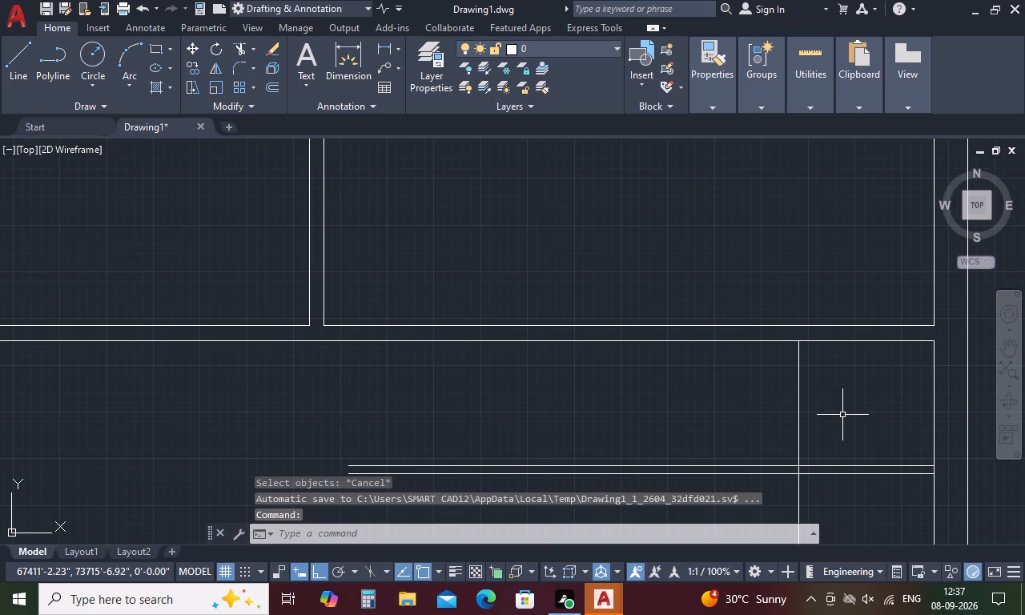
Offset the vertical line near the central space's right wall successively to the left at 10" spacing to add eight stair tread lines.
key(o)
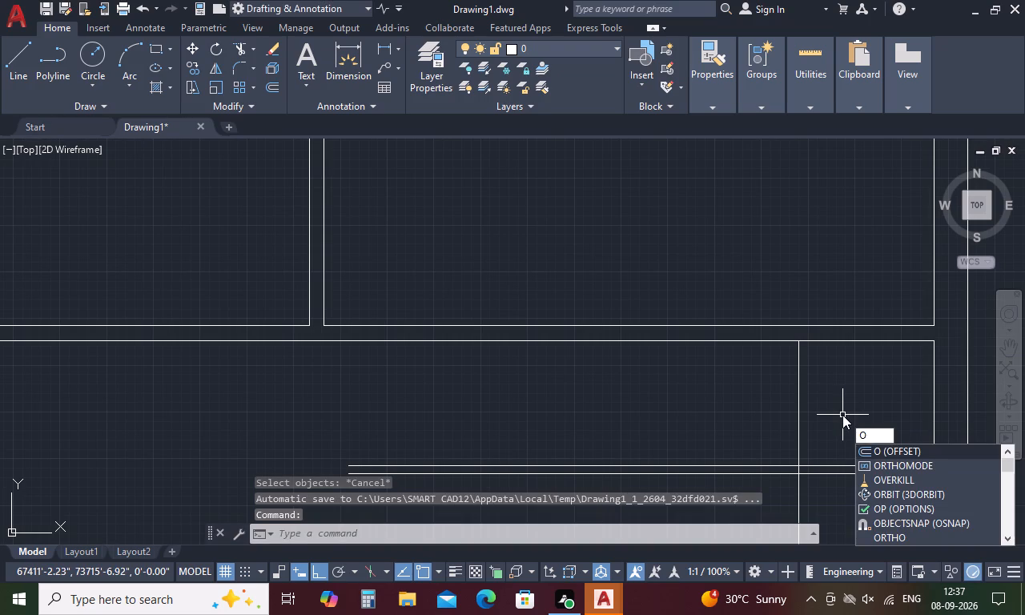
key(space)
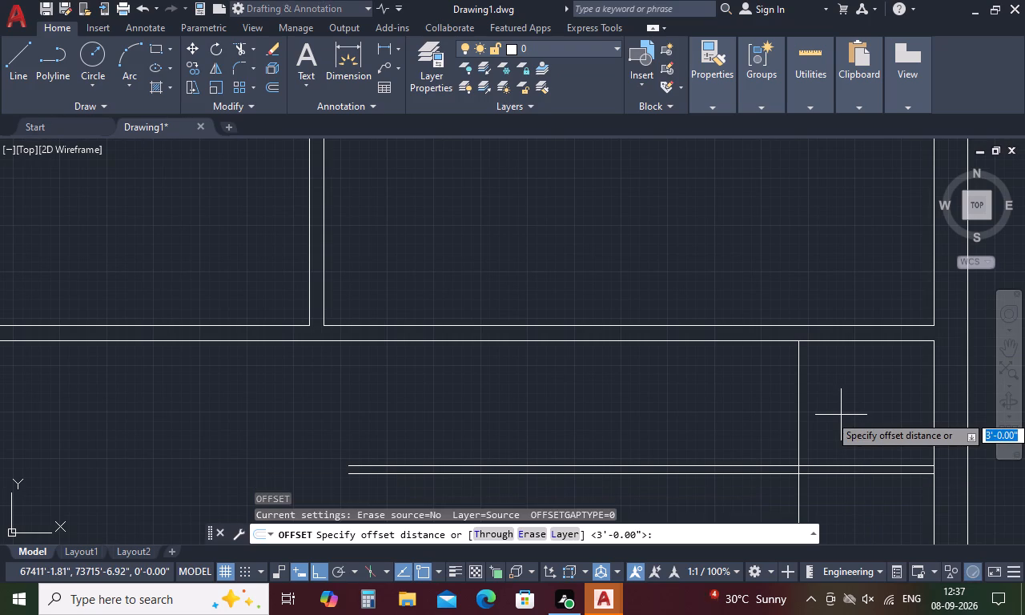
key(1)
key(0)
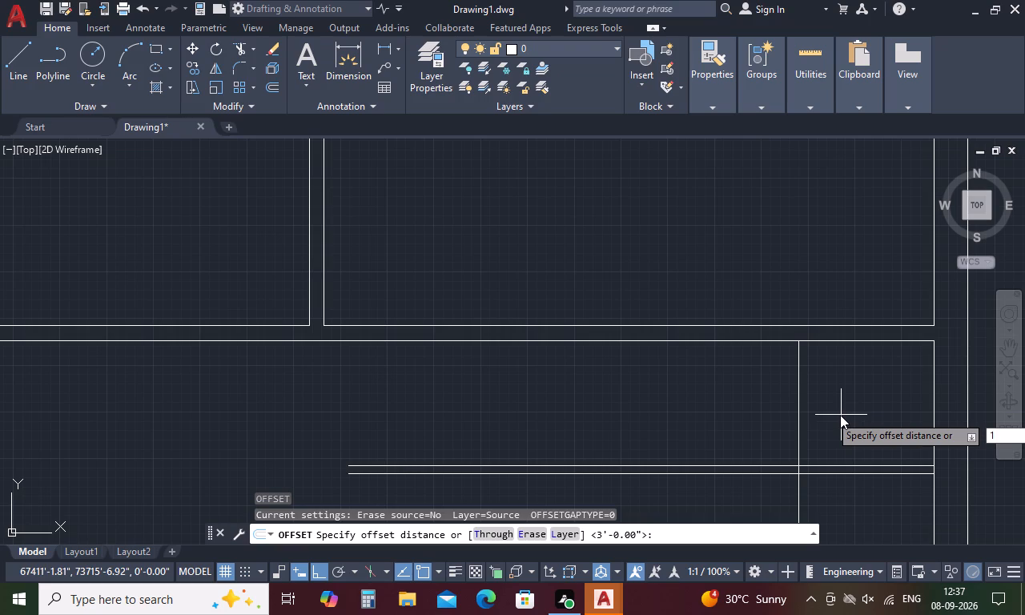
key(Return)
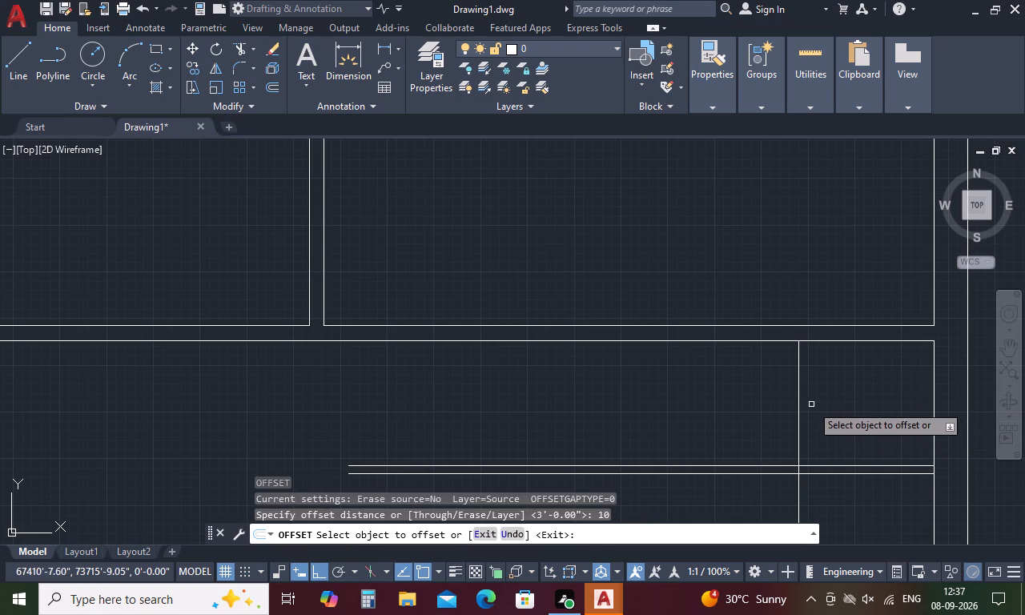
click(799, 397)
click(746, 400)
click(762, 385)
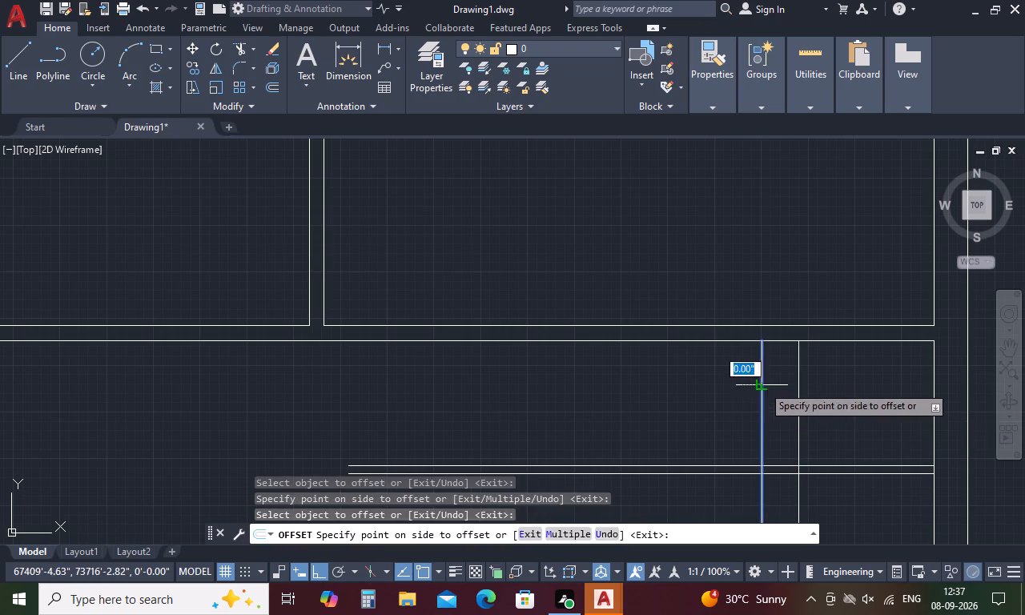
click(680, 395)
click(723, 372)
click(621, 372)
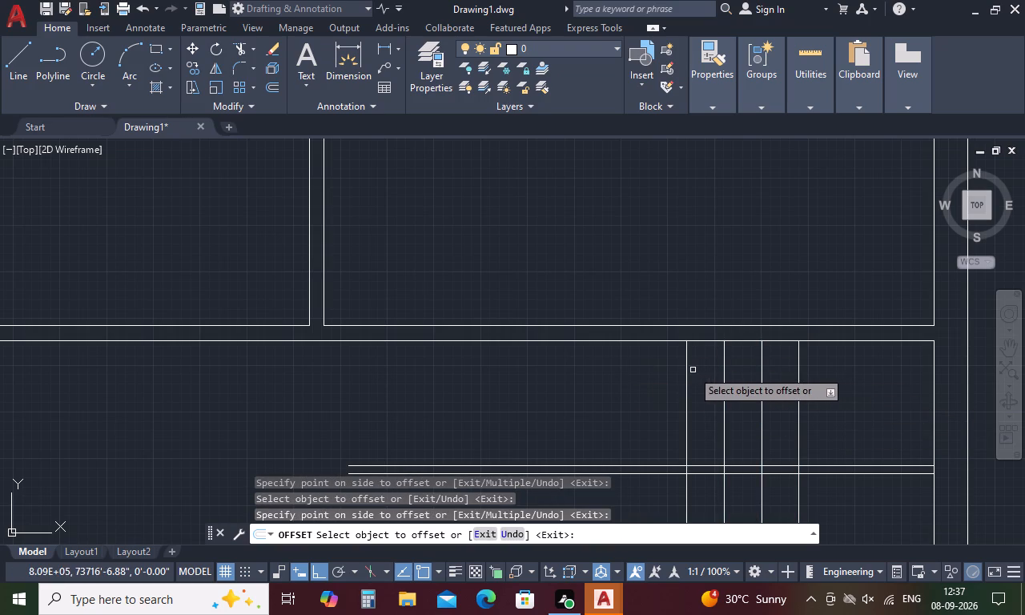
click(686, 377)
click(656, 386)
click(649, 384)
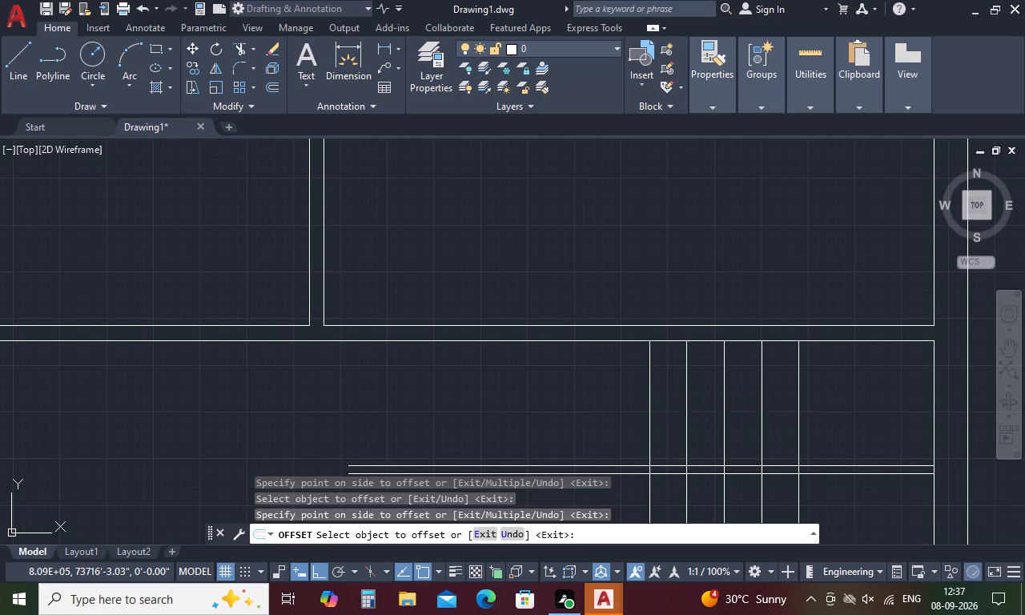
click(605, 384)
drag(611, 380, 585, 386)
click(502, 386)
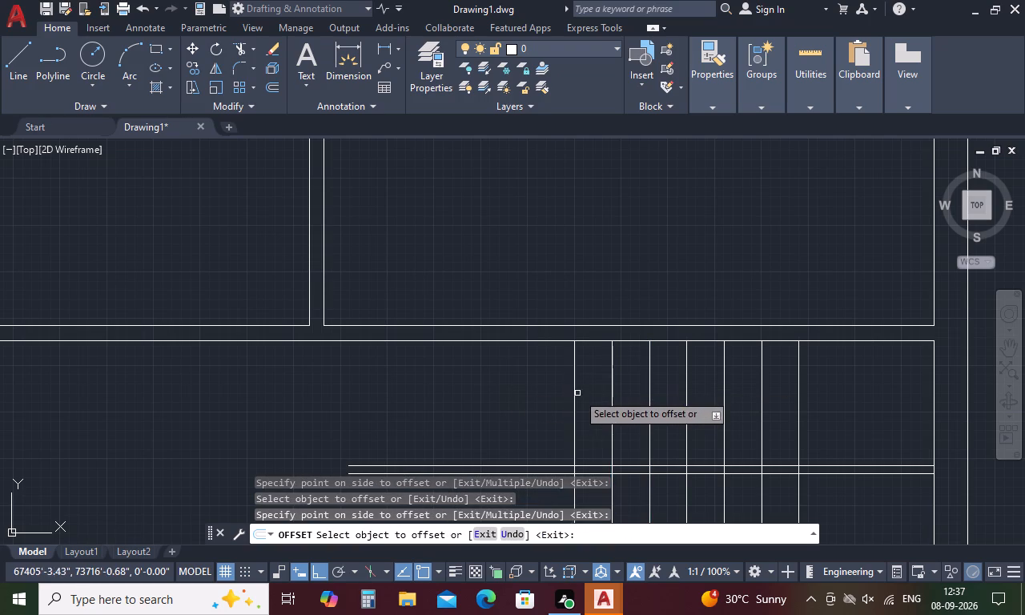
click(574, 399)
click(497, 402)
click(537, 388)
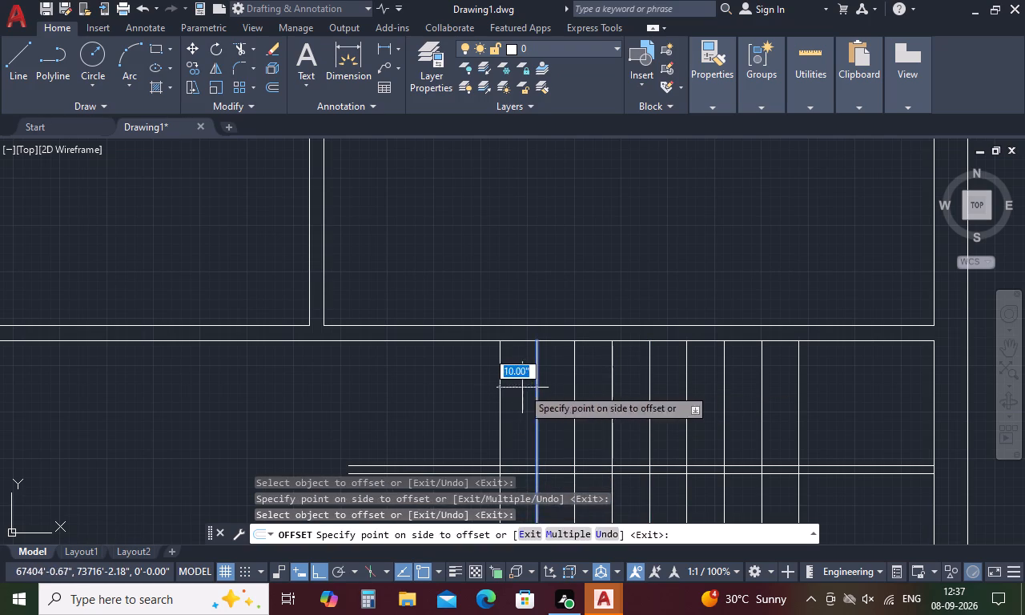
click(520, 388)
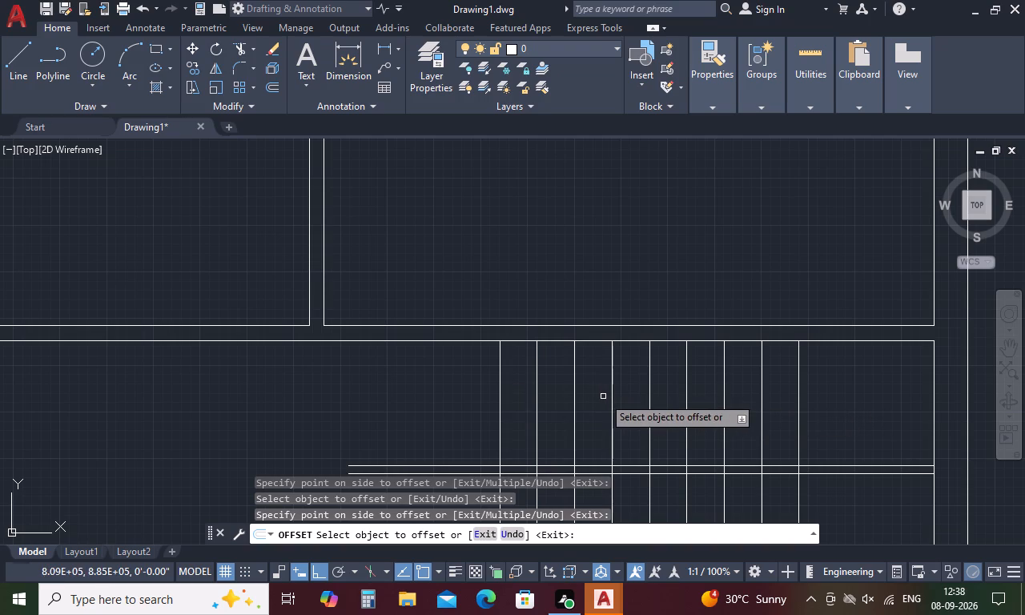
scroll(569, 356, down, 4)
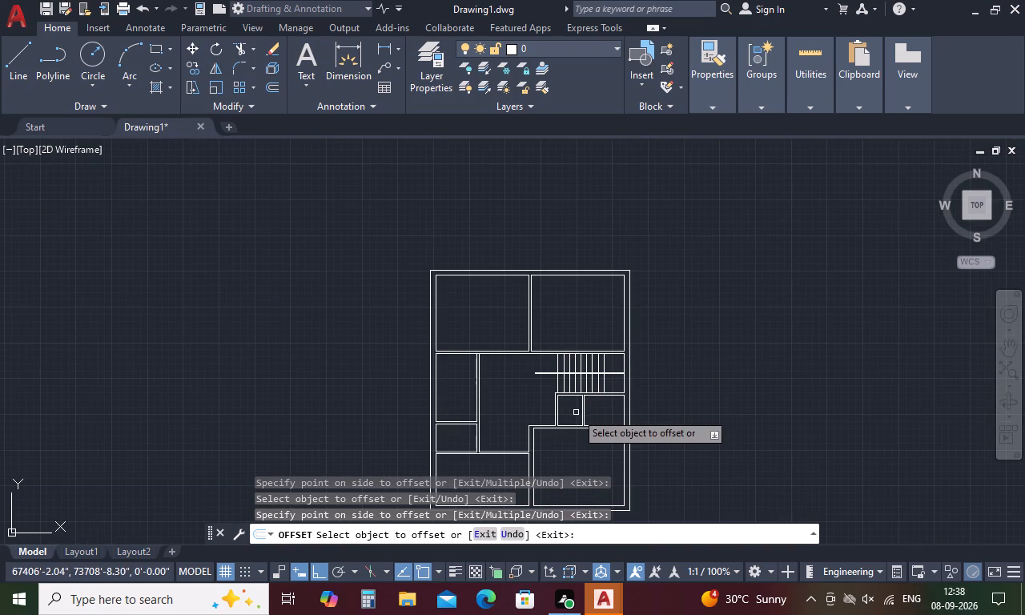
key(Escape)
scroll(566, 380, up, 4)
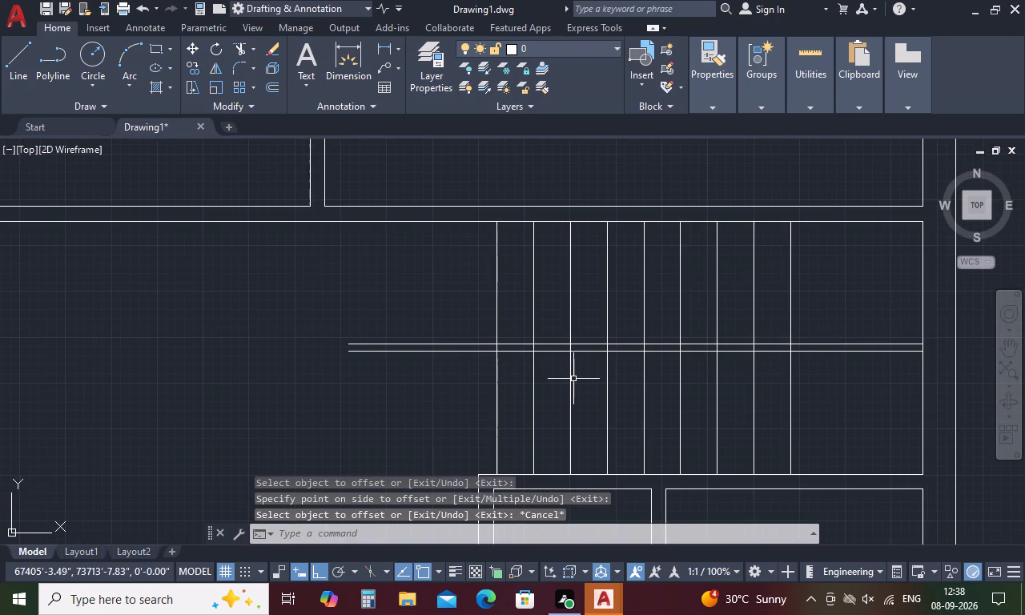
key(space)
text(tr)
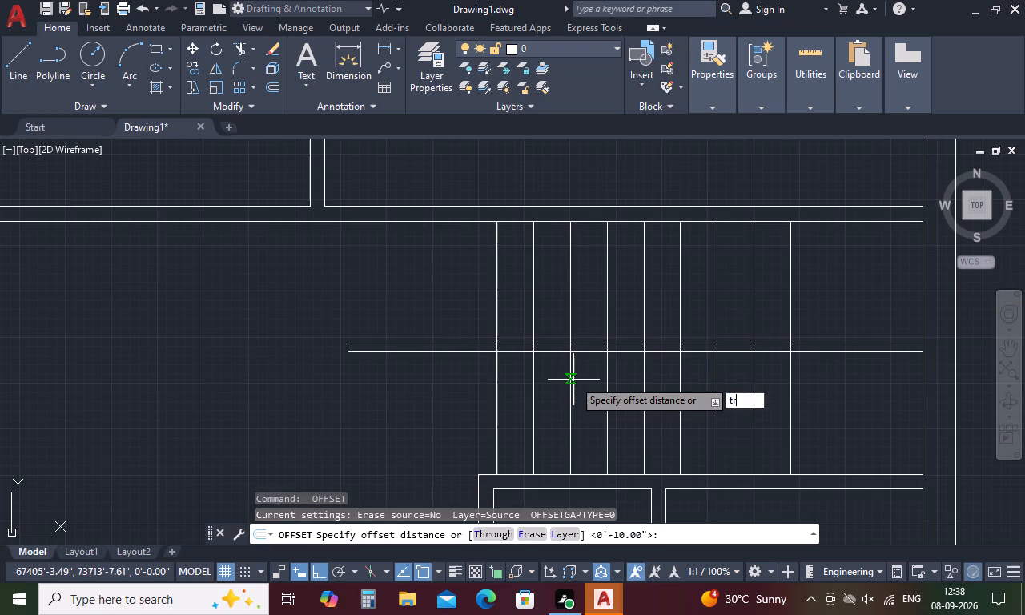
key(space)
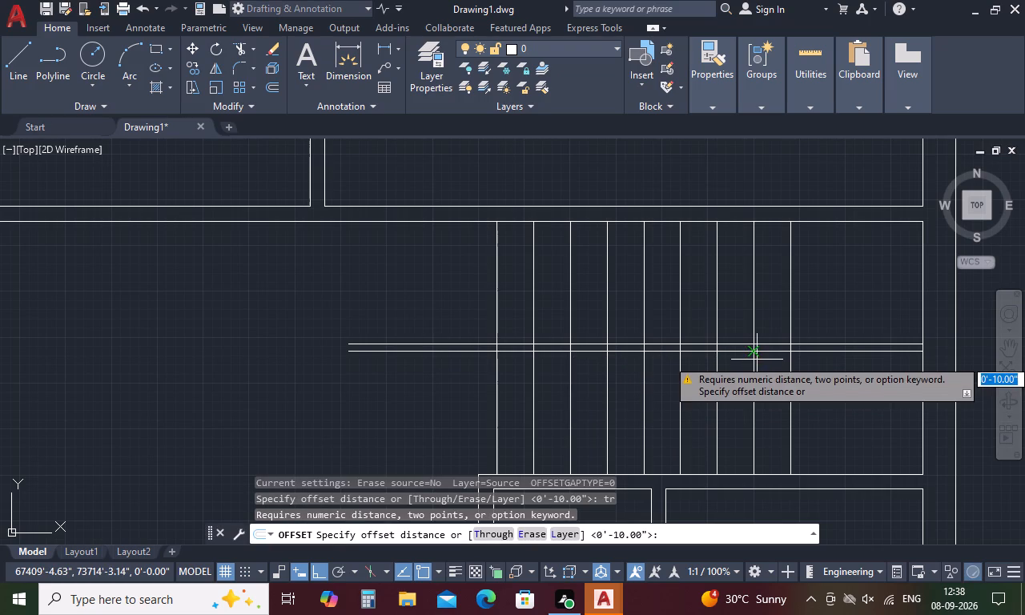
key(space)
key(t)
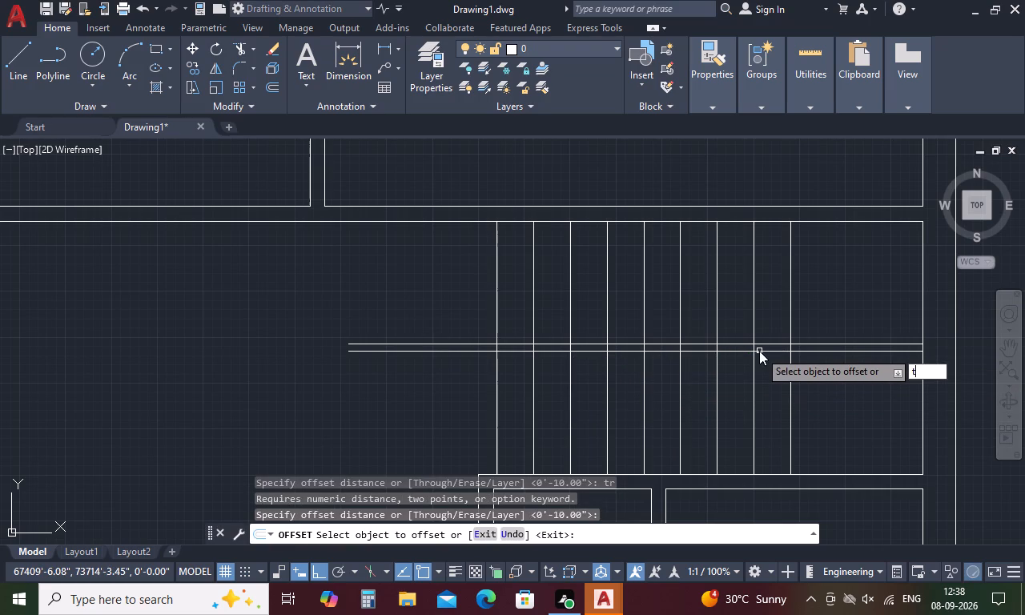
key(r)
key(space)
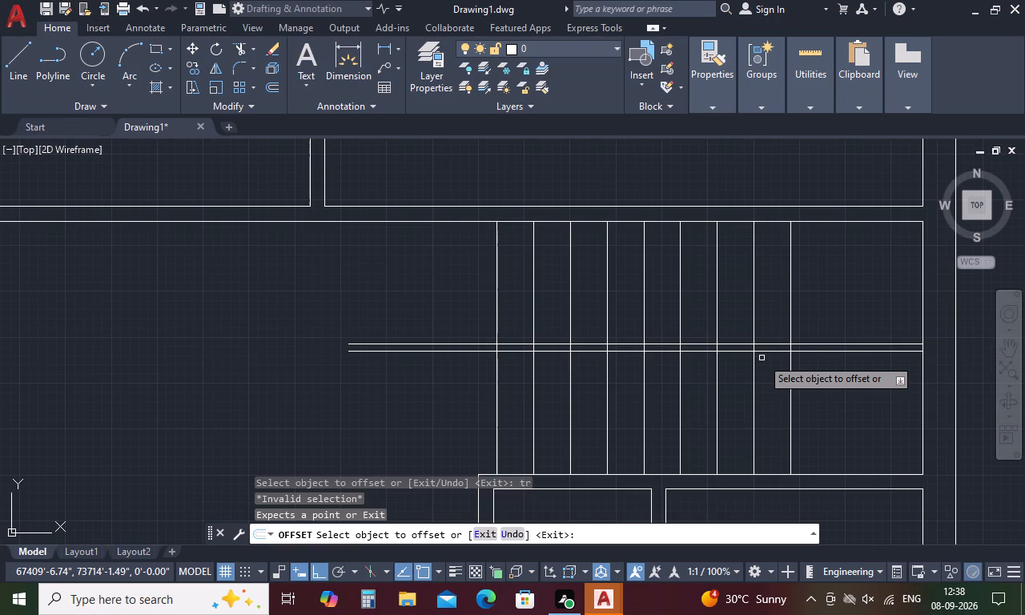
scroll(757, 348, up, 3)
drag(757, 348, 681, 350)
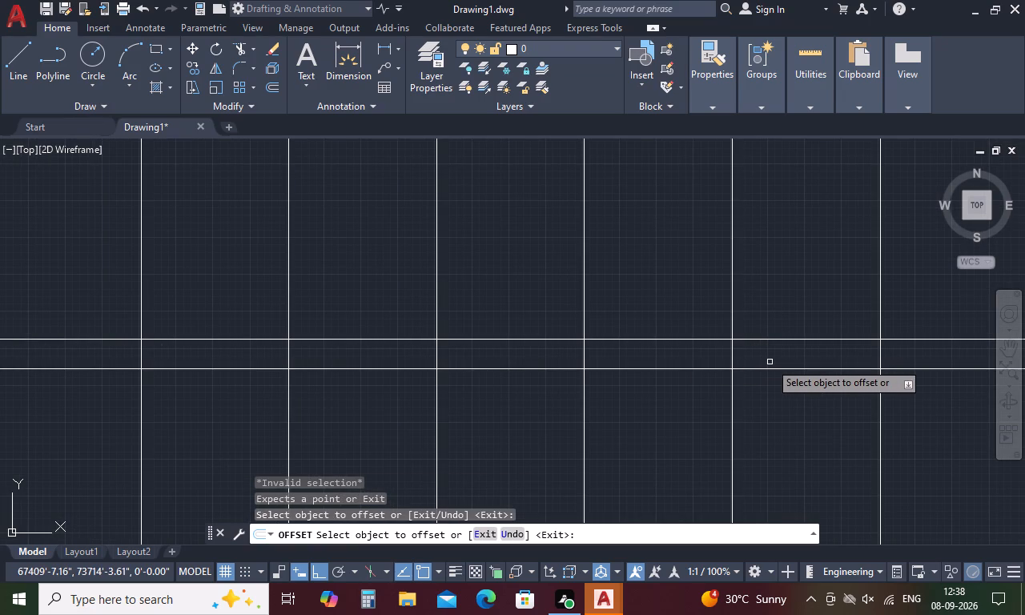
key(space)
Trim the eight new tread lines where they cross the gap between the two parallel horizontal lines.
text(tr)
key(space)
drag(768, 357, 597, 358)
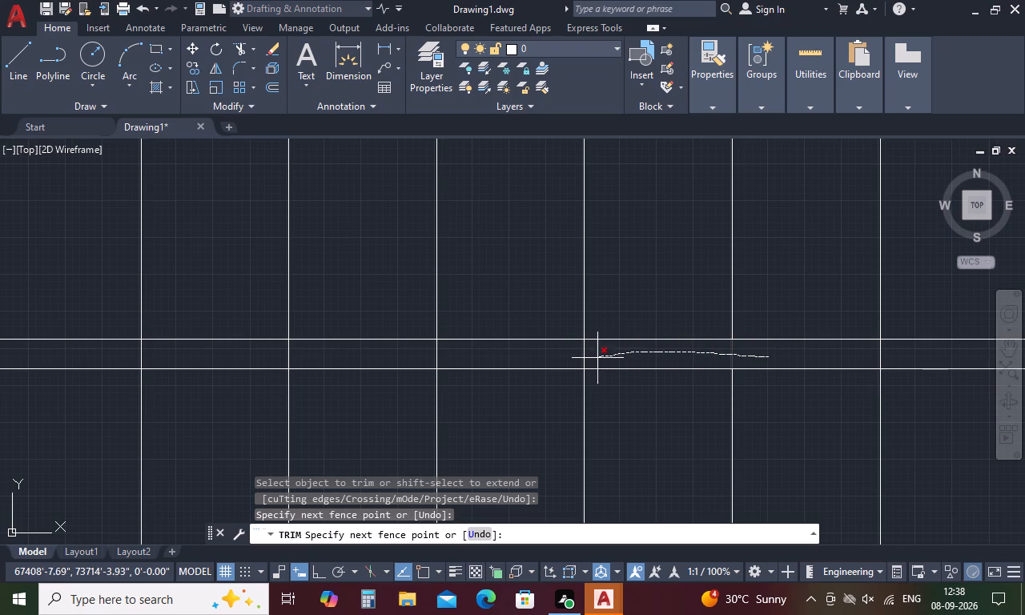
drag(597, 358, 514, 363)
scroll(564, 340, down, 6)
scroll(492, 346, up, 4)
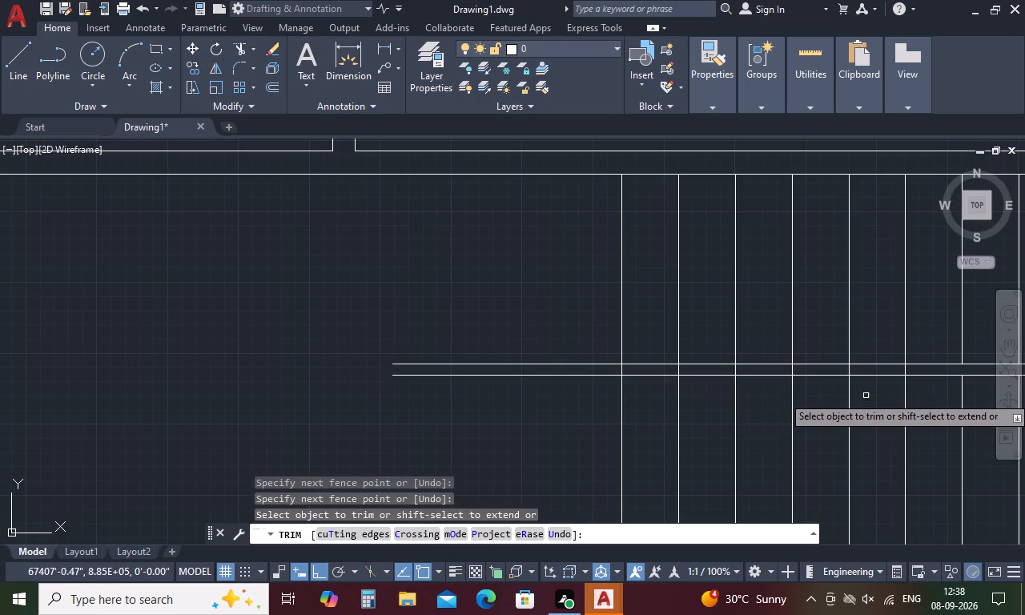
drag(916, 370, 814, 370)
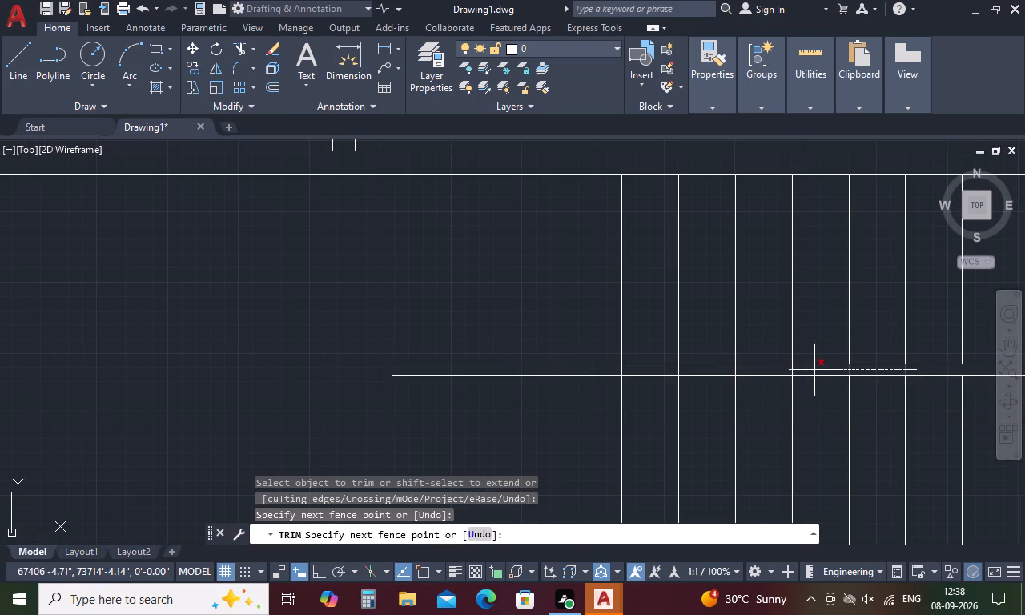
drag(814, 370, 617, 366)
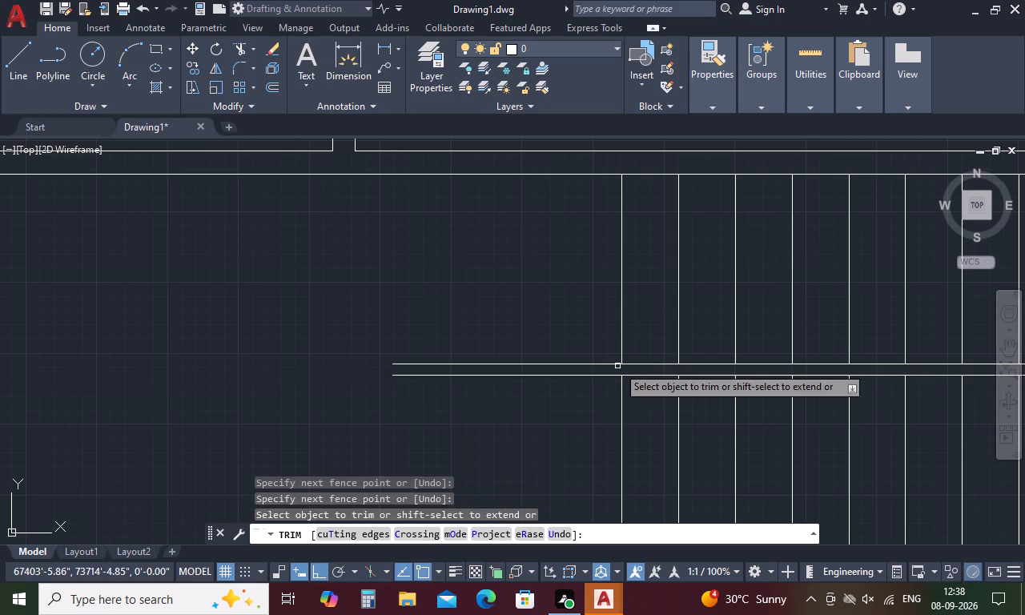
Trim away the leftmost tread line's lower part and the upper horizontal line's overhang beyond that tread line.
click(620, 408)
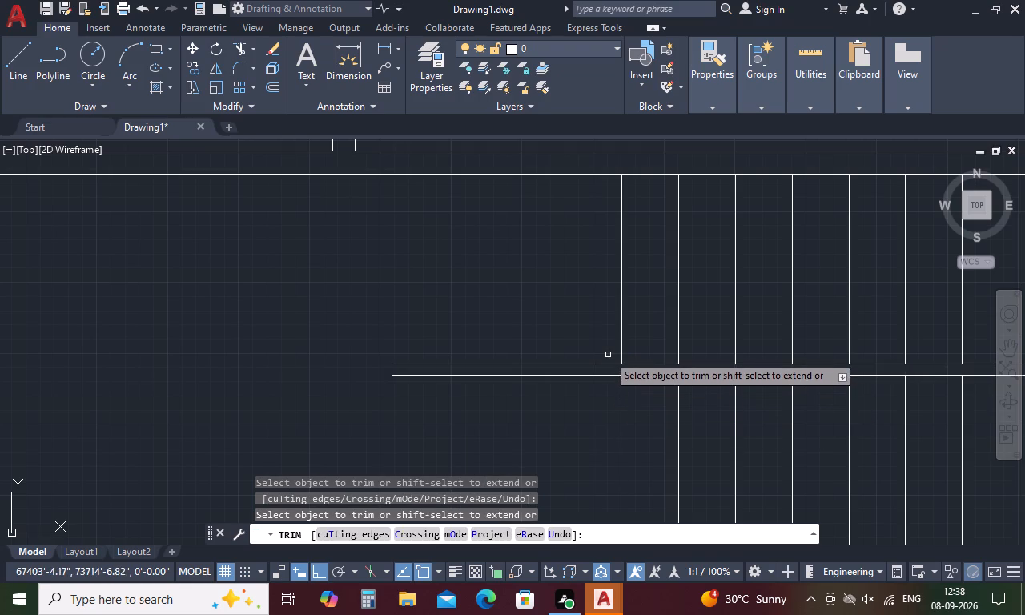
click(605, 364)
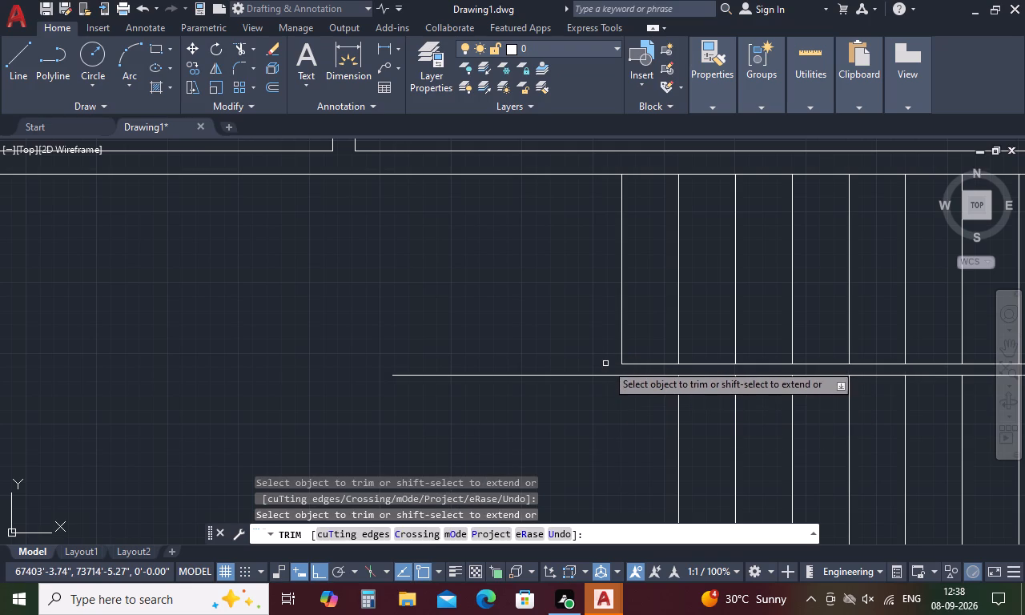
key(Escape)
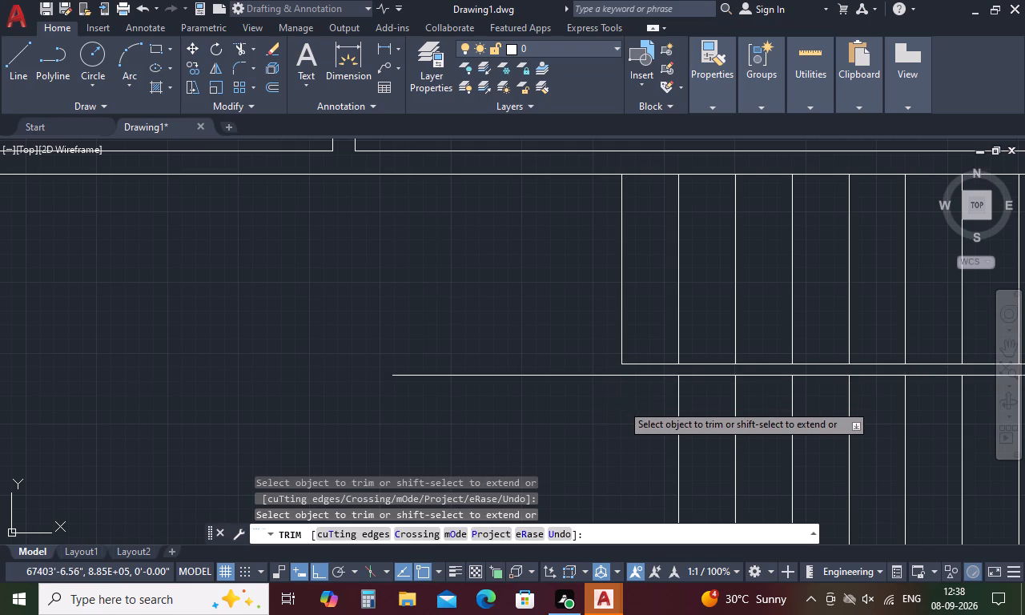
Extend the leftmost tread line down to the lower of the two parallel horizontal lines.
text(ex)
key(space)
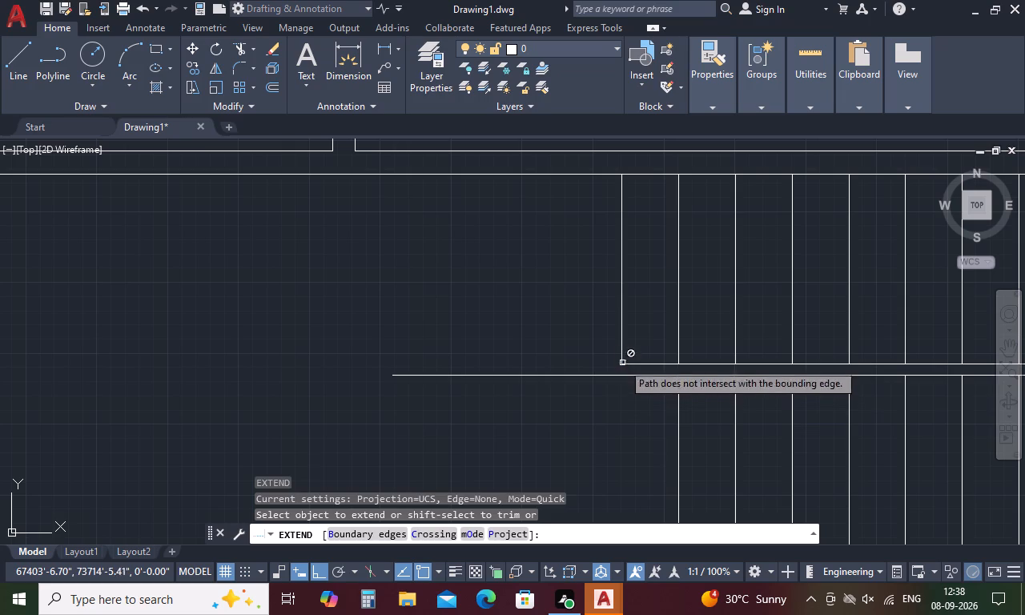
click(622, 355)
key(space)
Trim the lower horizontal line's overhang to the left of the leftmost tread line.
text(tr)
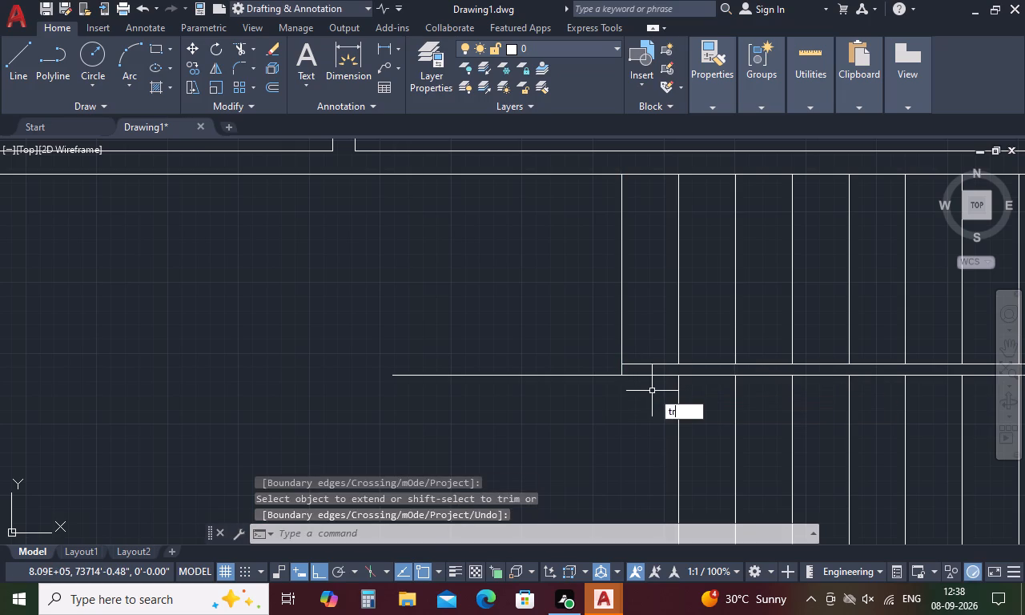
key(space)
click(593, 377)
scroll(701, 513, down, 2)
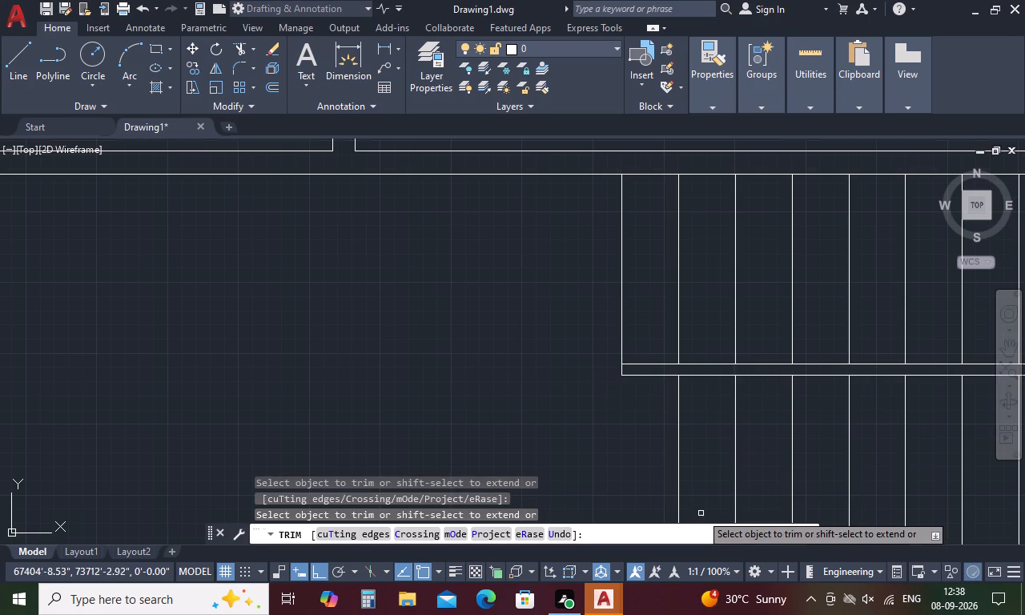
scroll(701, 513, down, 2)
scroll(711, 432, down, 4)
scroll(716, 444, up, 4)
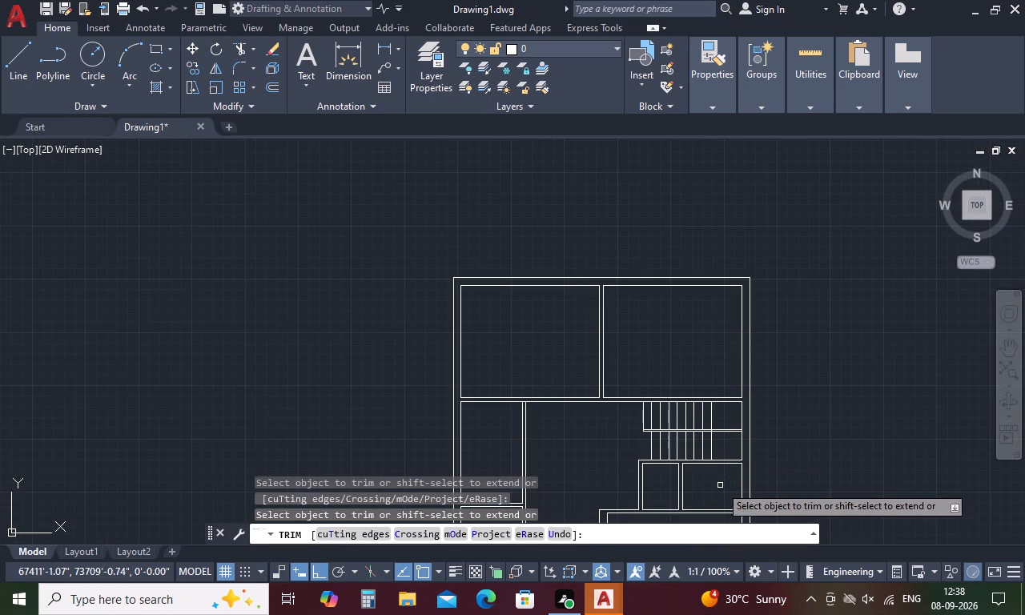
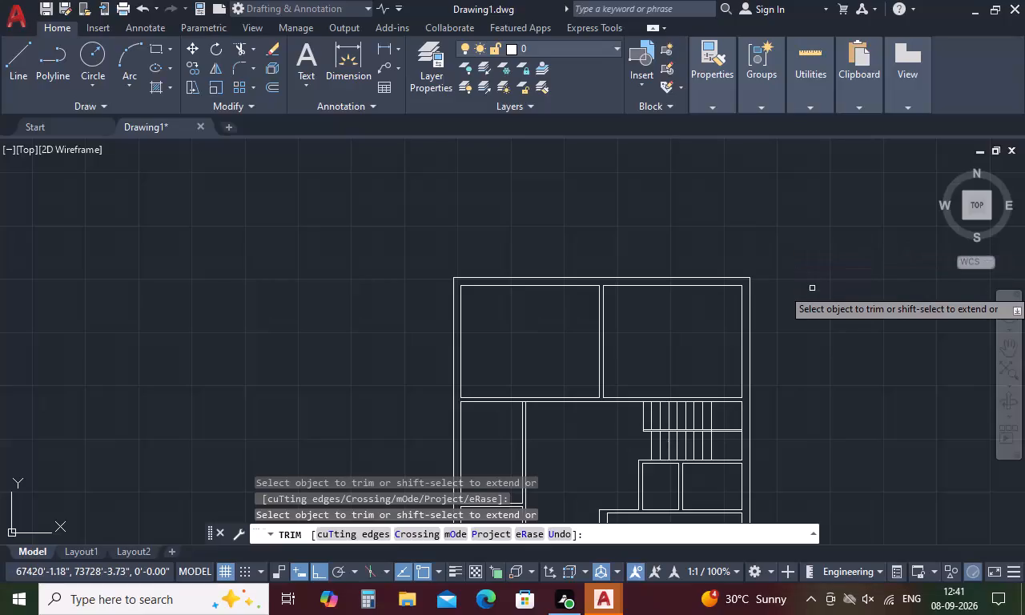
Draw a horizontal line from the rightmost tread line, midway between the two parallel lines, to the right exterior wall's inner face.
scroll(710, 320, down, 4)
scroll(685, 355, up, 3)
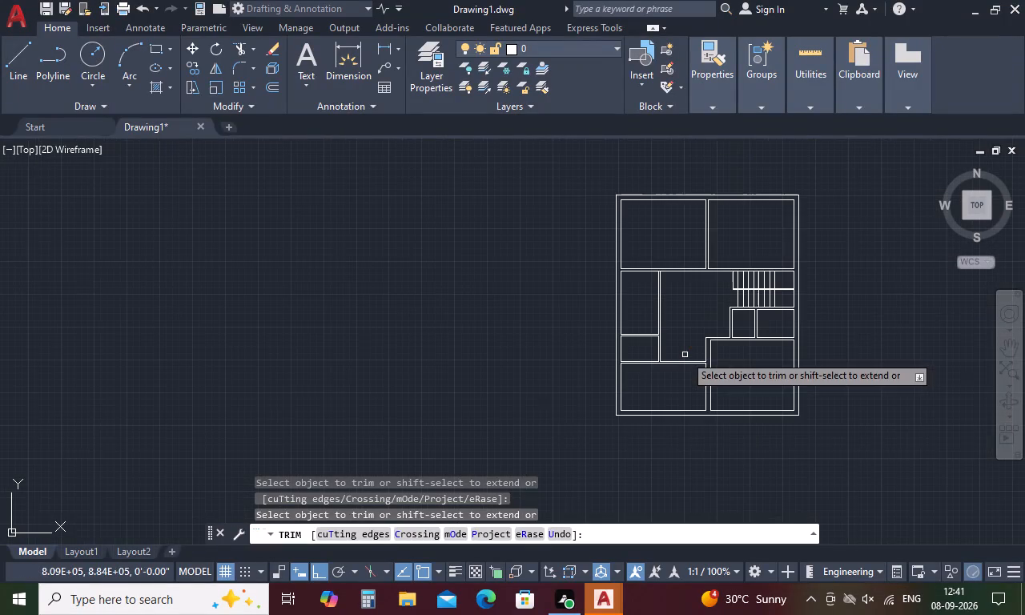
scroll(805, 248, up, 2)
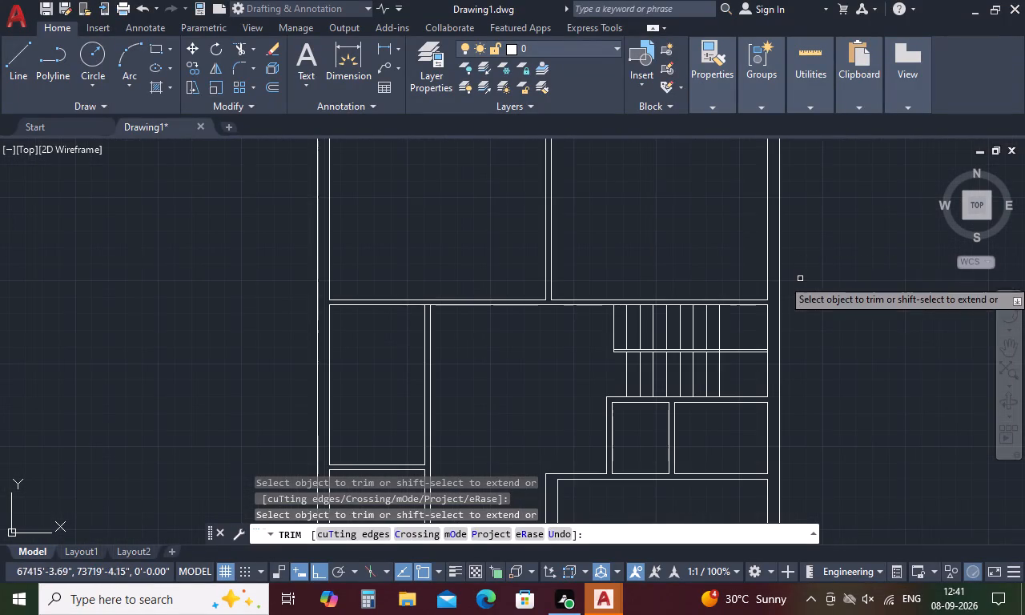
scroll(718, 340, up, 2)
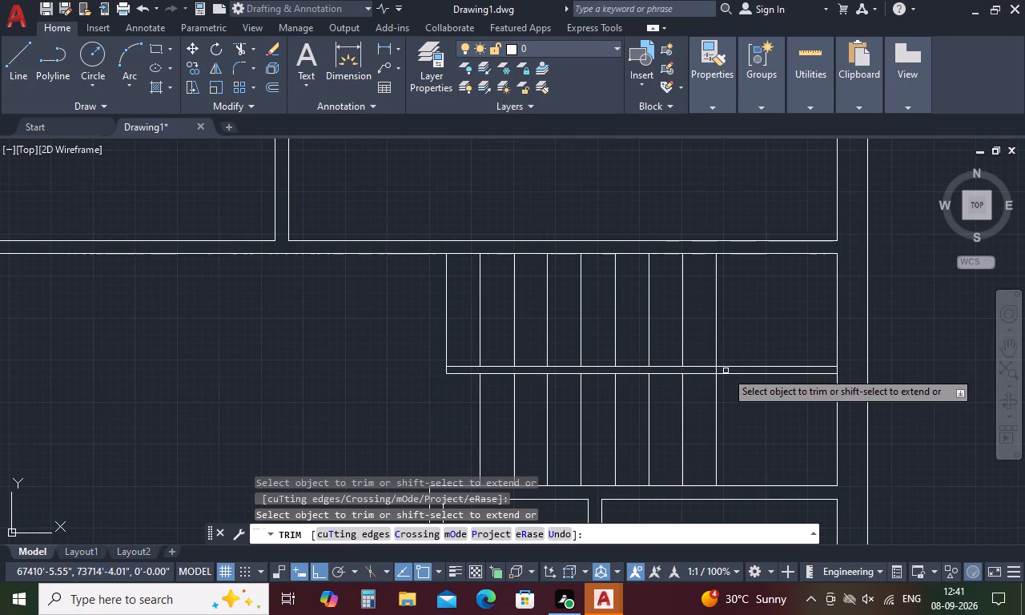
key(space)
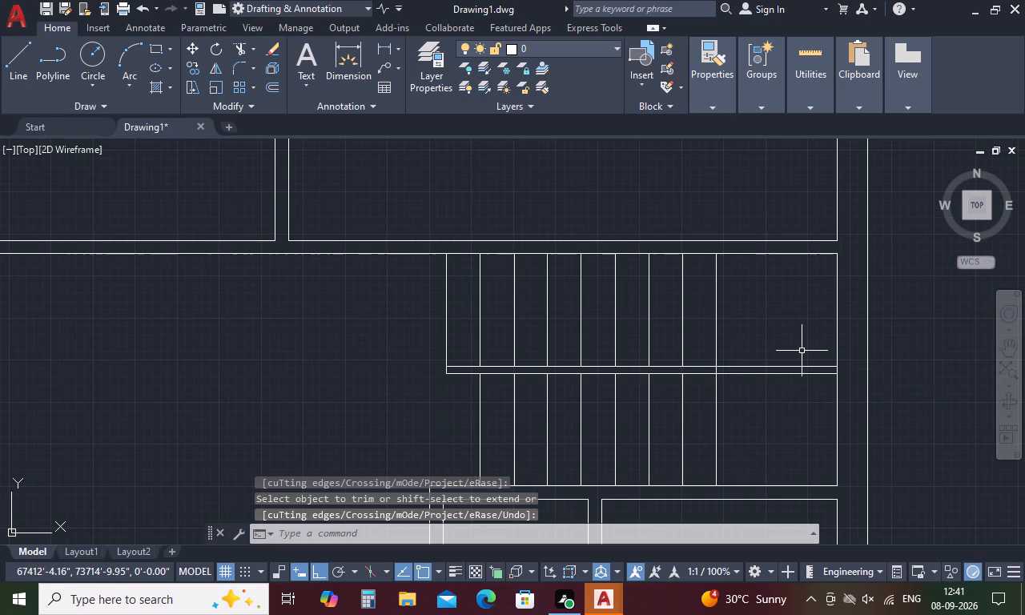
text(l)
key(space)
click(717, 371)
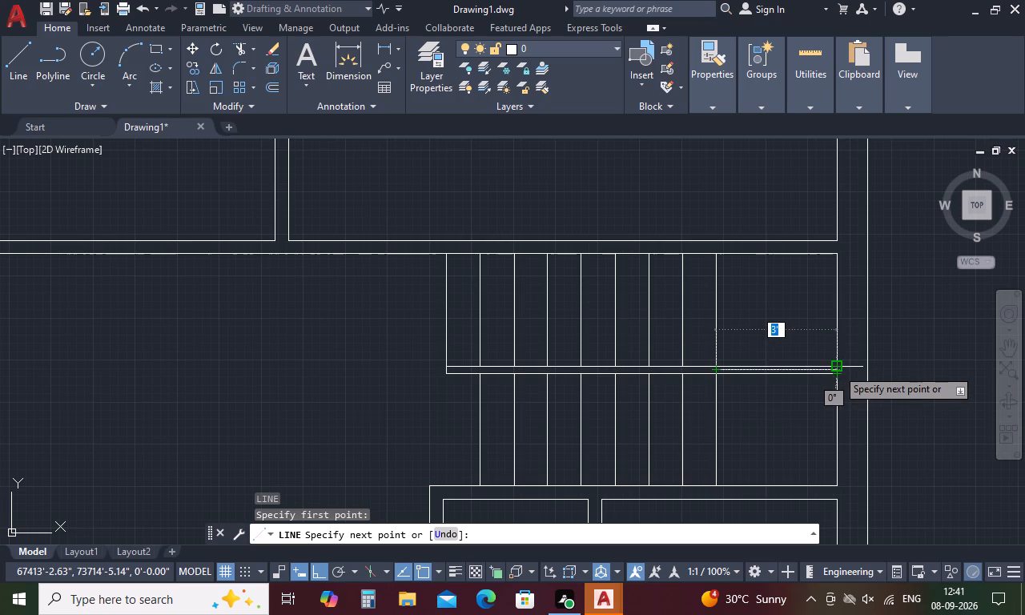
scroll(837, 365, up, 5)
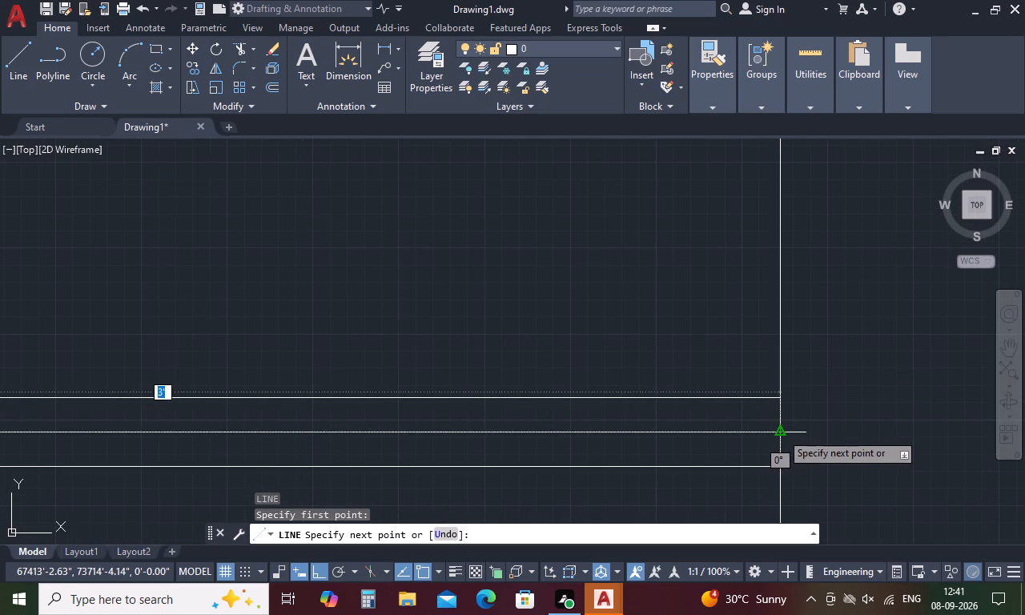
click(781, 432)
key(space)
Trim away both parallel horizontal lines between the rightmost tread line and the right wall, keeping the line midway between them.
text(tr)
key(space)
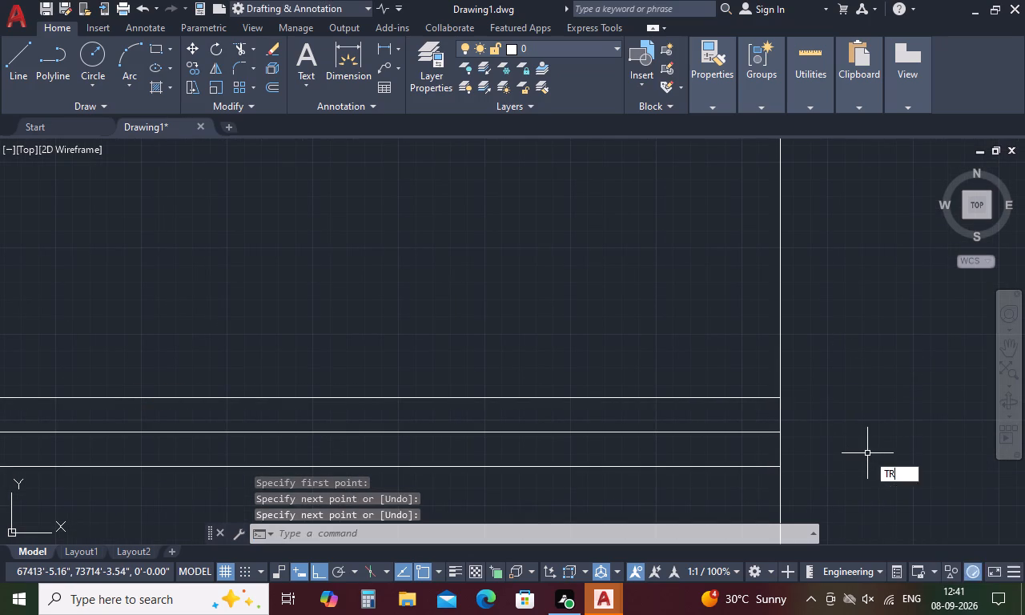
click(758, 398)
scroll(758, 368, down, 4)
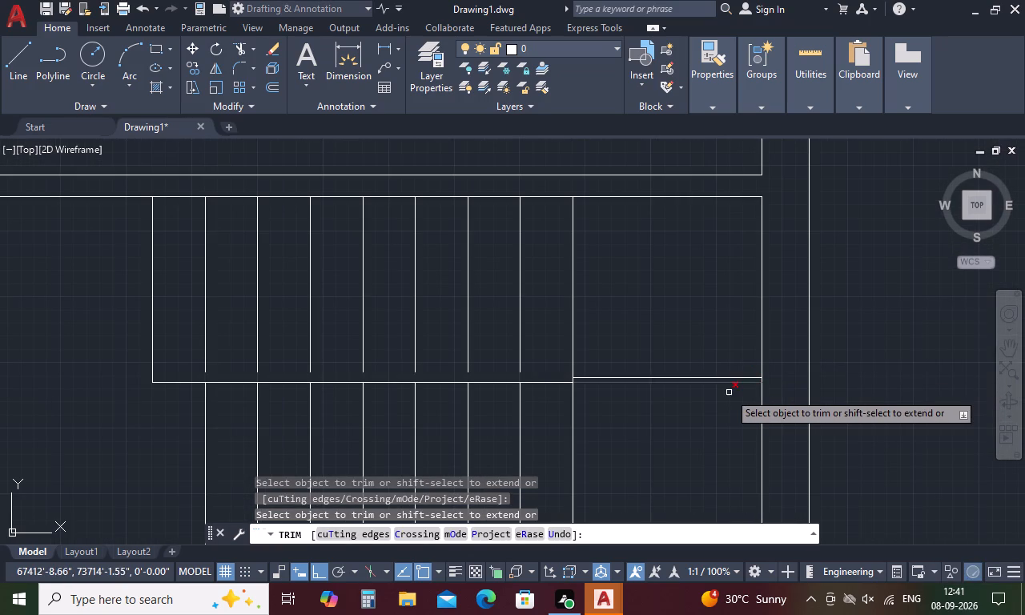
click(730, 384)
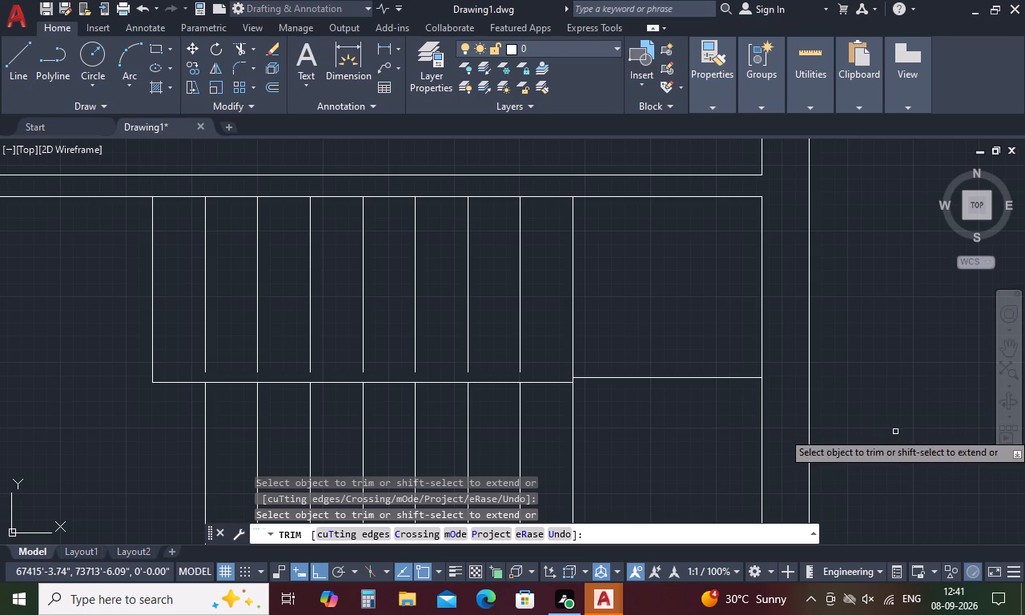
key(ctrl+z)
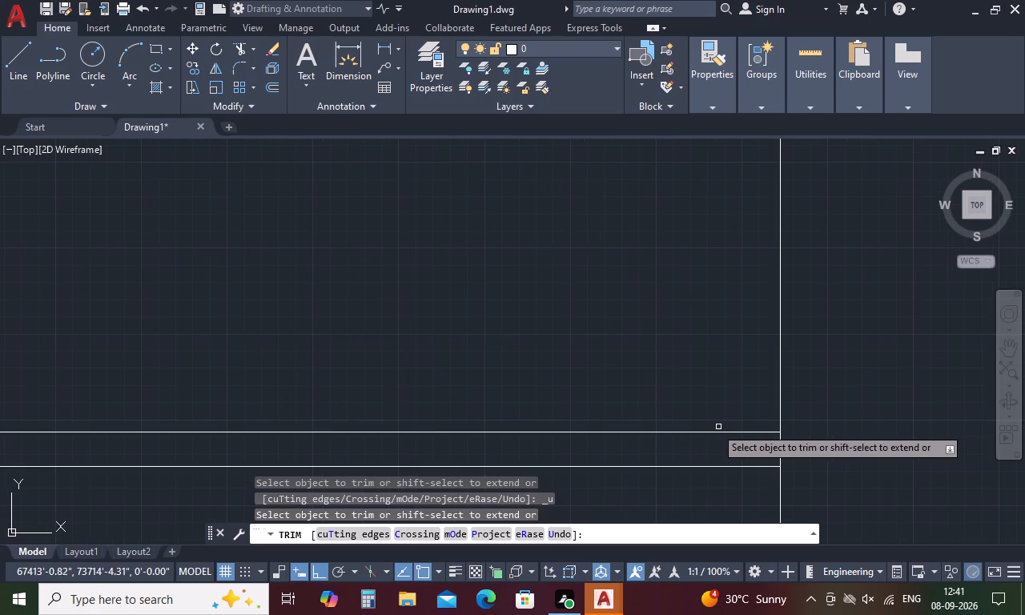
key(ctrl+z)
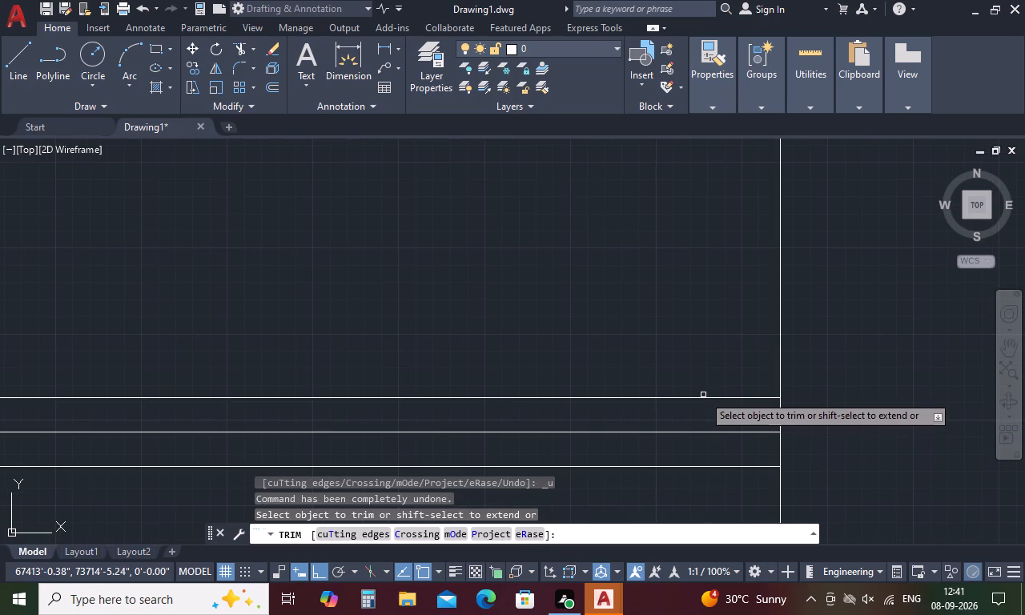
scroll(705, 384, down, 3)
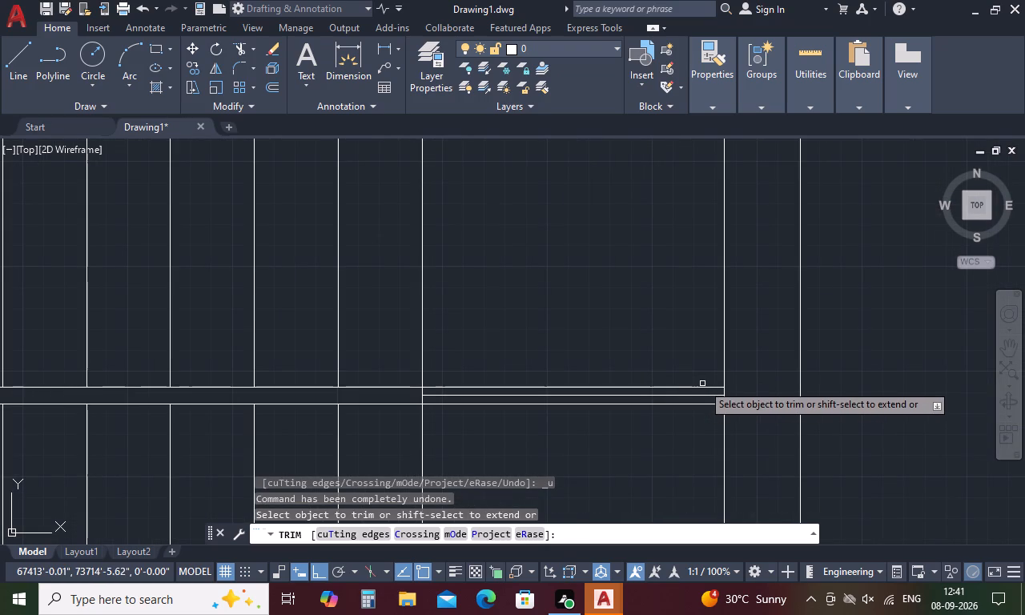
click(703, 388)
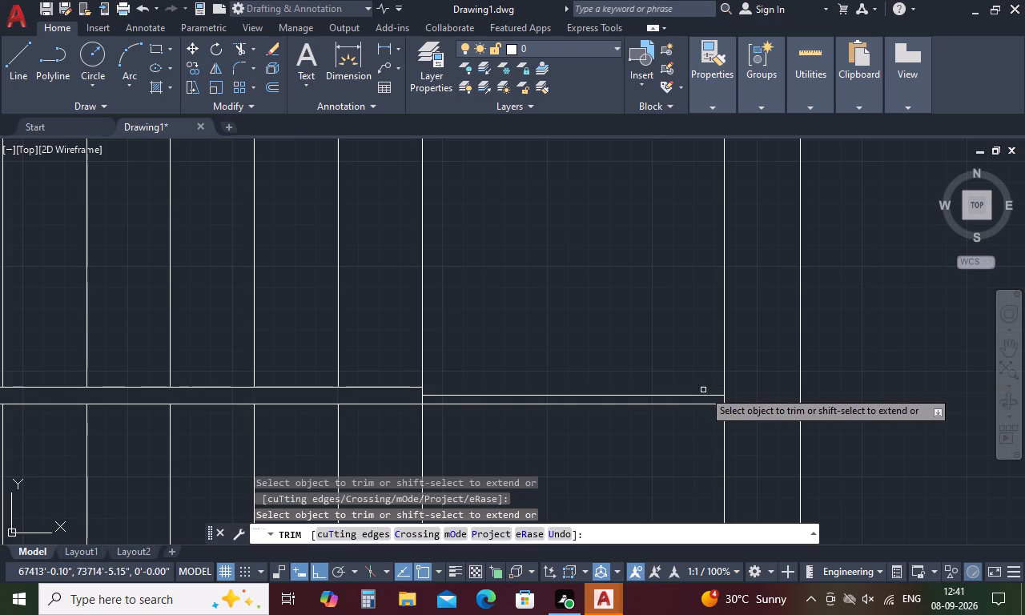
click(704, 404)
scroll(720, 337, down, 3)
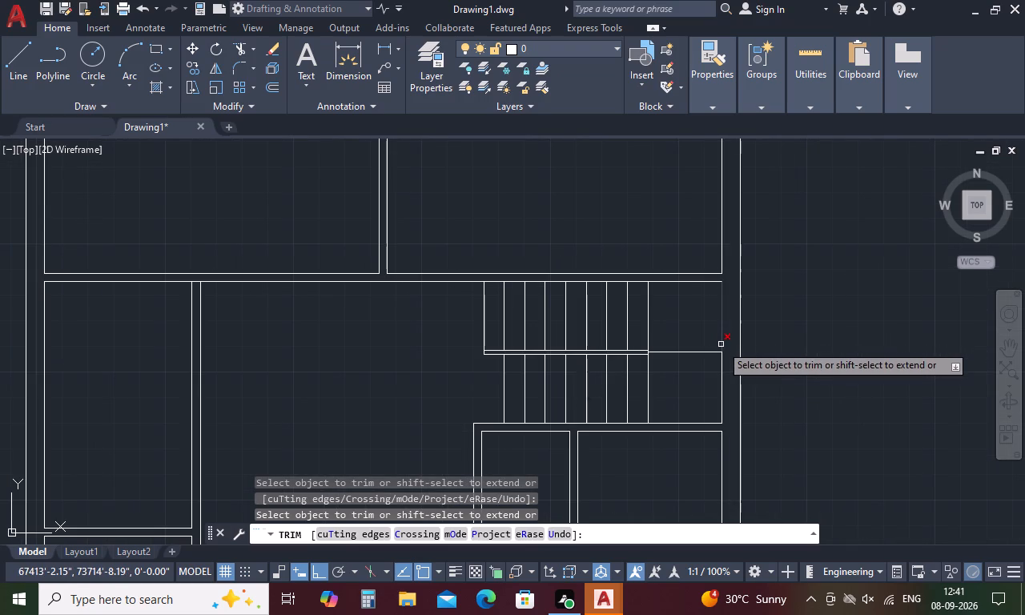
key(space)
Draw two diagonal lines from the landing line's left end to the landing's upper and lower corners at the right wall.
text(l)
key(space)
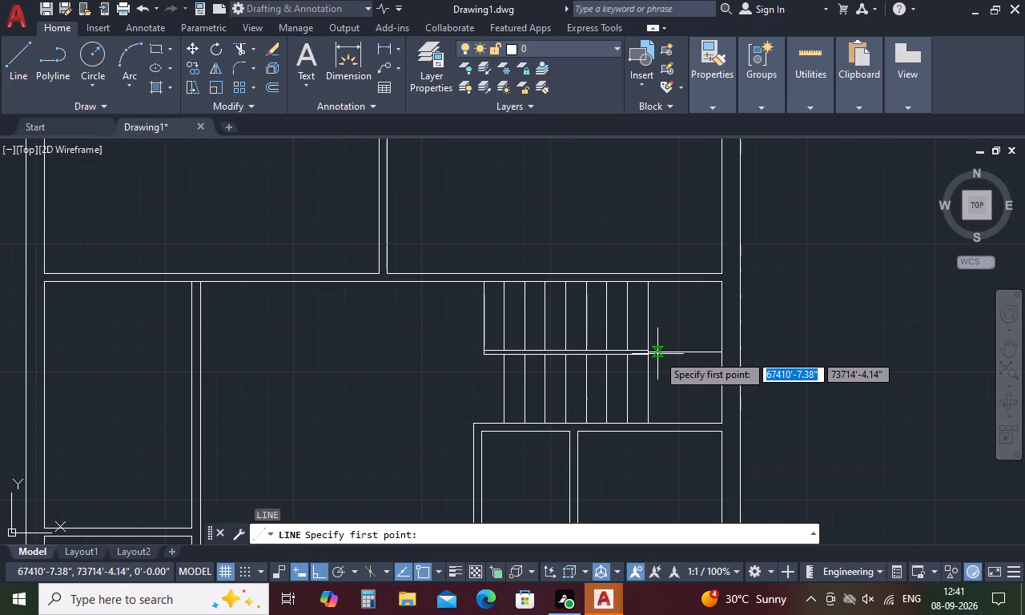
scroll(651, 349, up, 4)
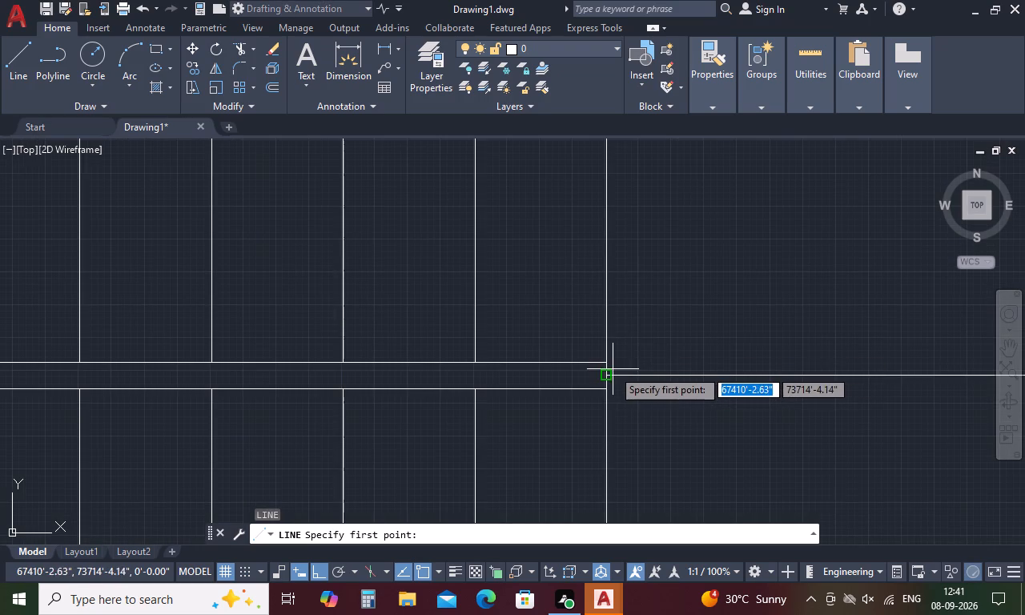
click(609, 378)
scroll(619, 368, down, 4)
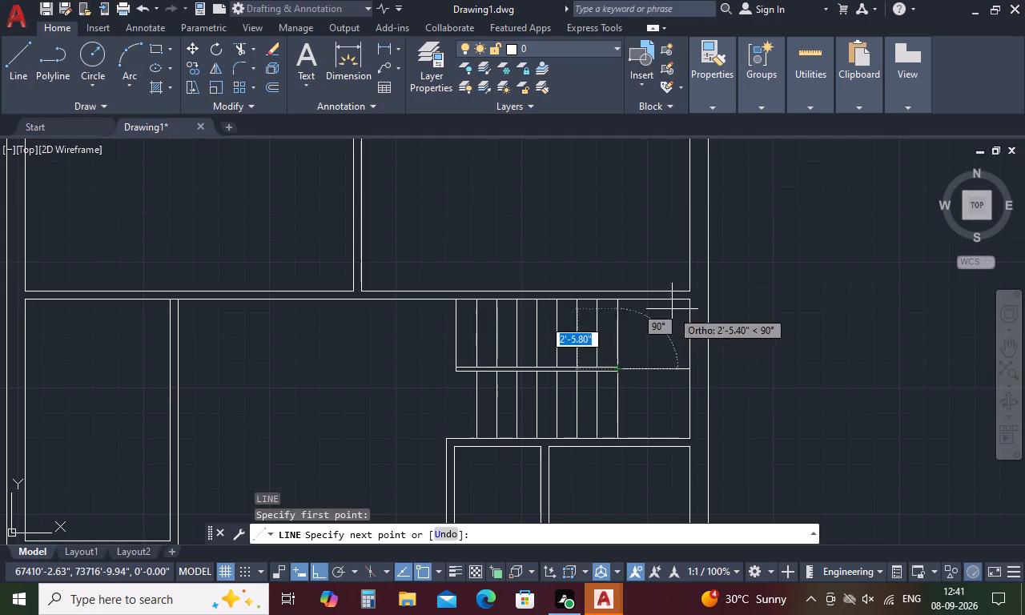
click(690, 299)
key(space)
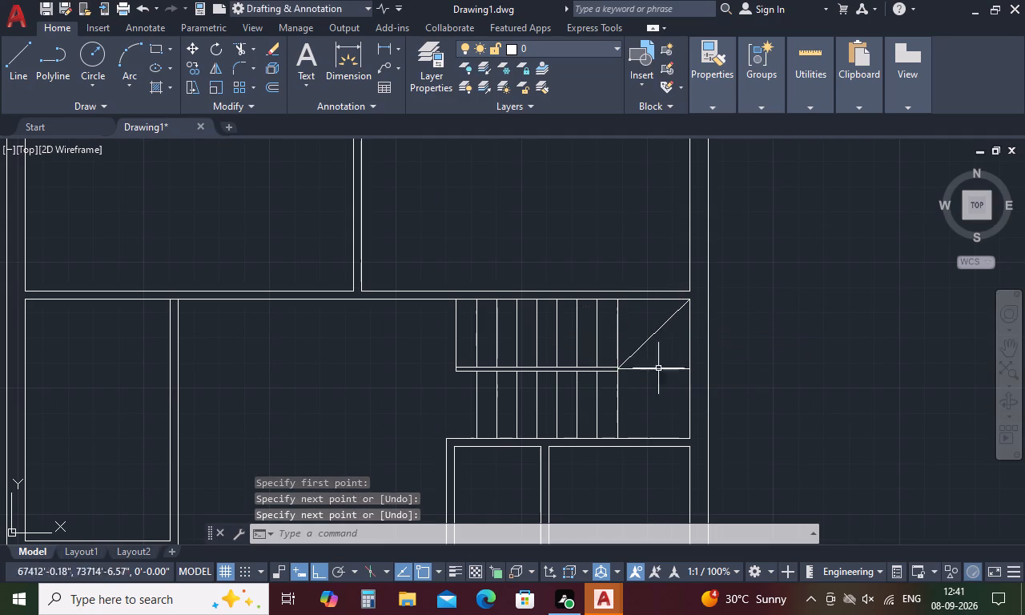
key(space)
click(617, 369)
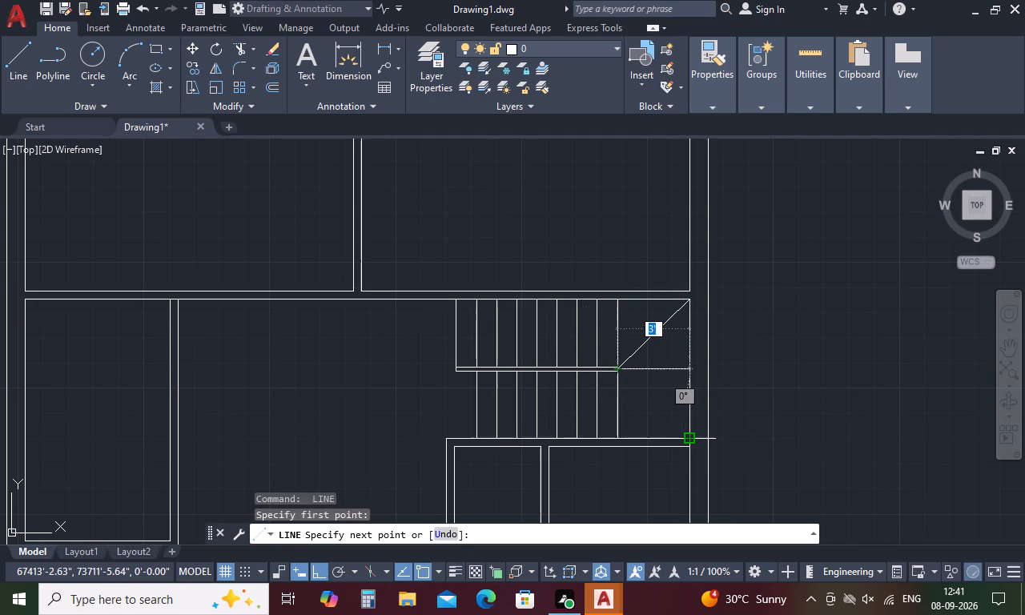
scroll(689, 444, up, 4)
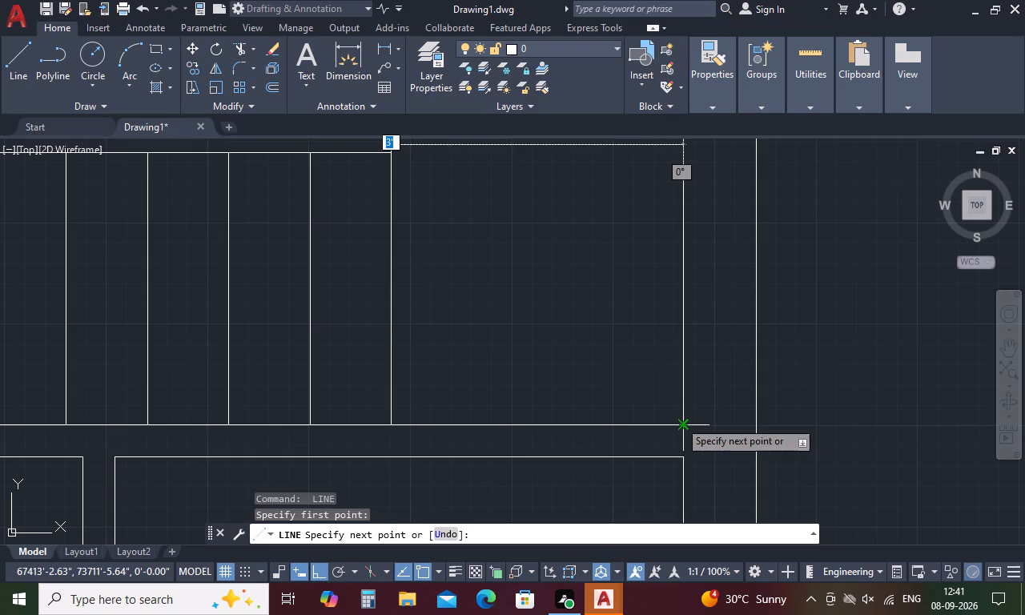
click(679, 420)
key(space)
scroll(703, 376, down, 3)
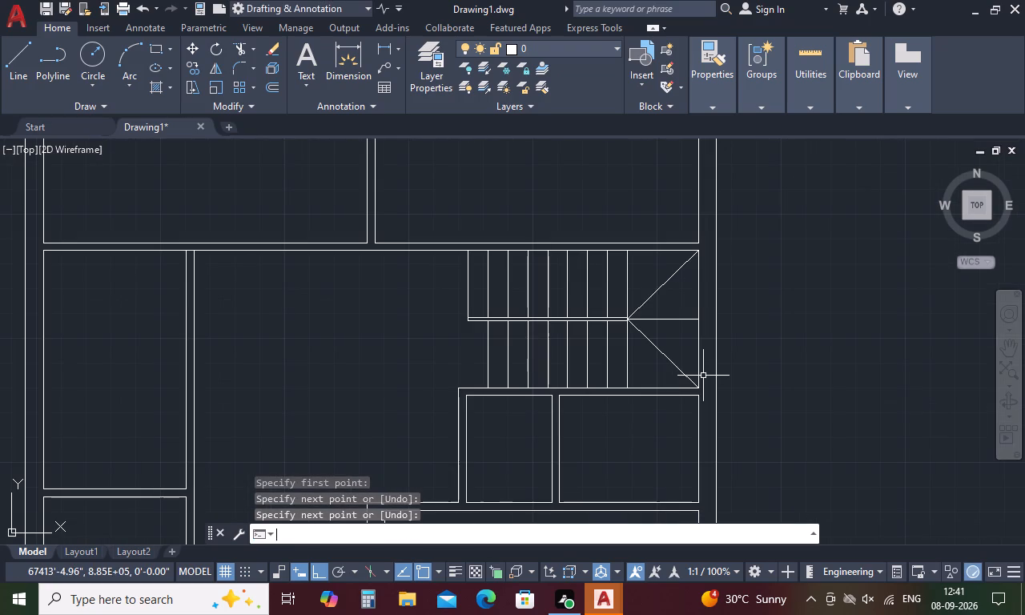
Examine the staircase and the layout of the whole house plan.
scroll(615, 320, up, 4)
scroll(615, 320, down, 3)
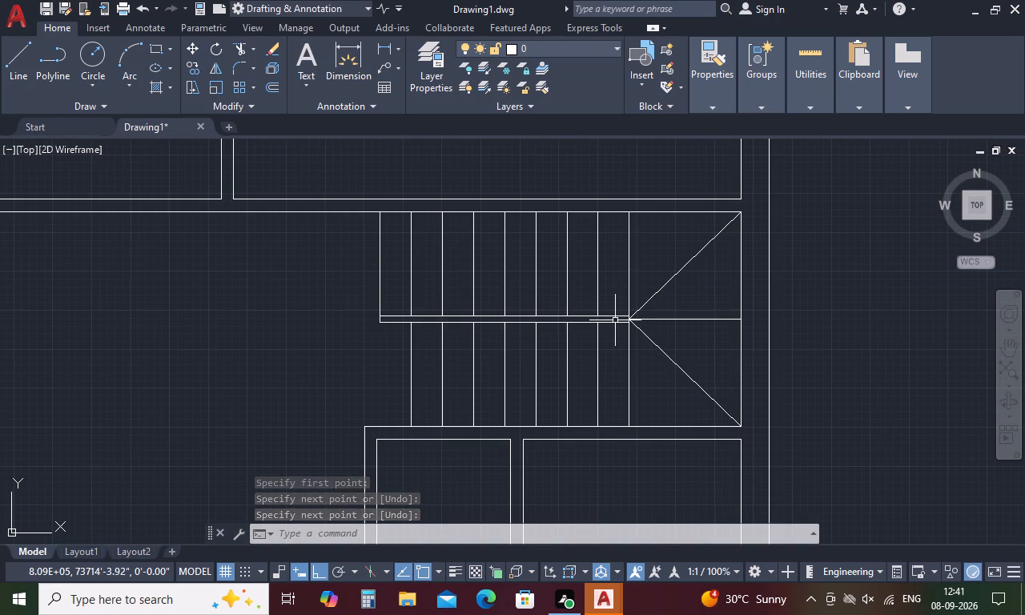
scroll(615, 320, down, 3)
scroll(582, 336, up, 3)
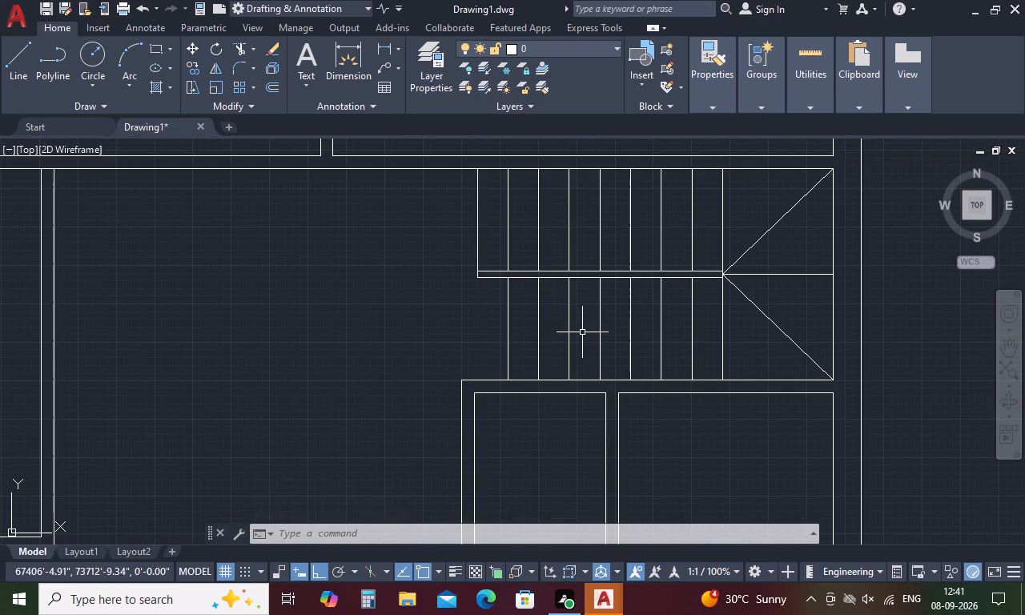
scroll(583, 332, down, 5)
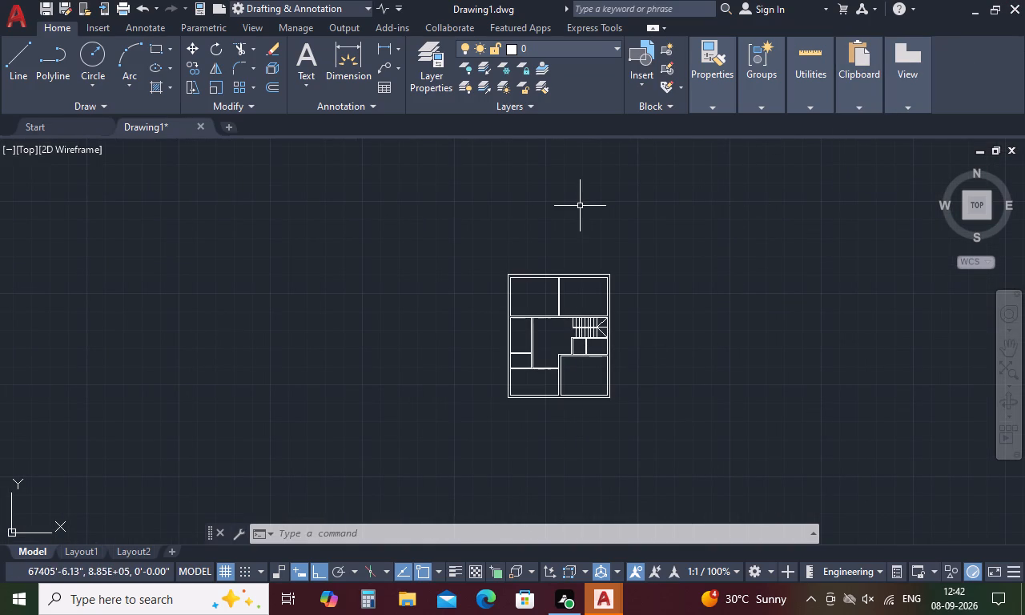
scroll(541, 311, up, 3)
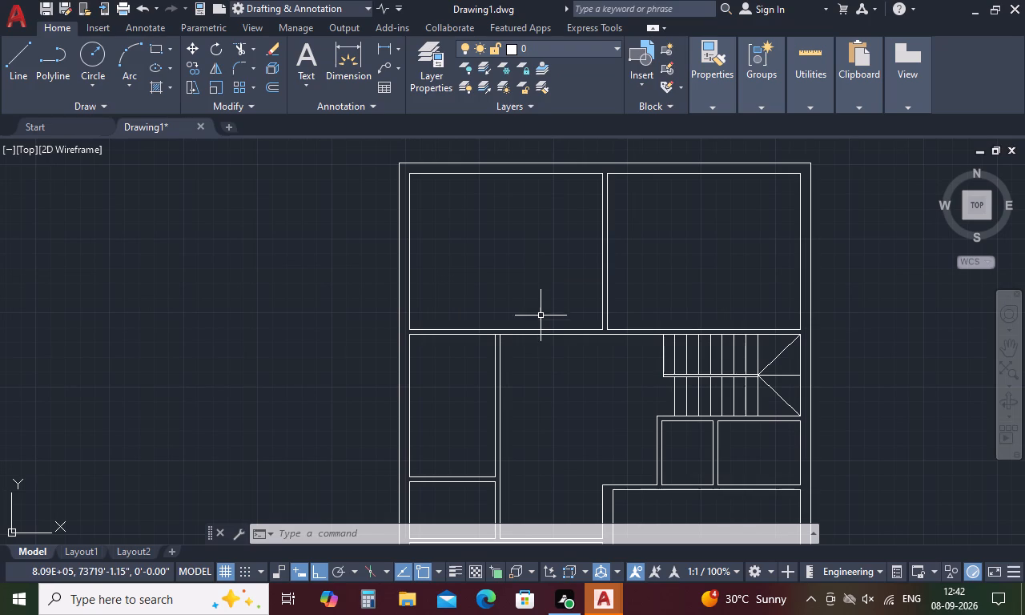
scroll(702, 337, down, 3)
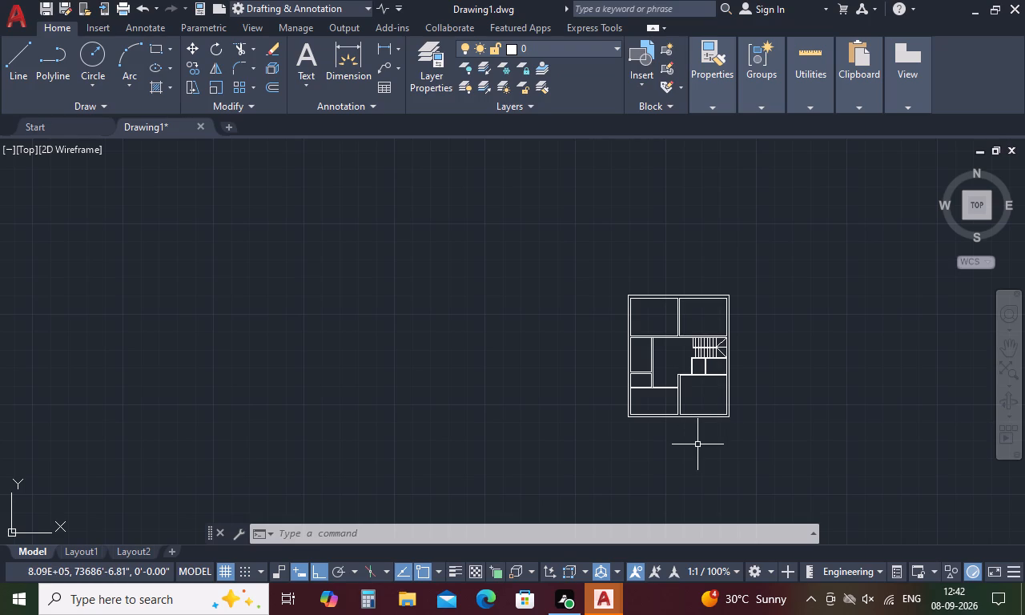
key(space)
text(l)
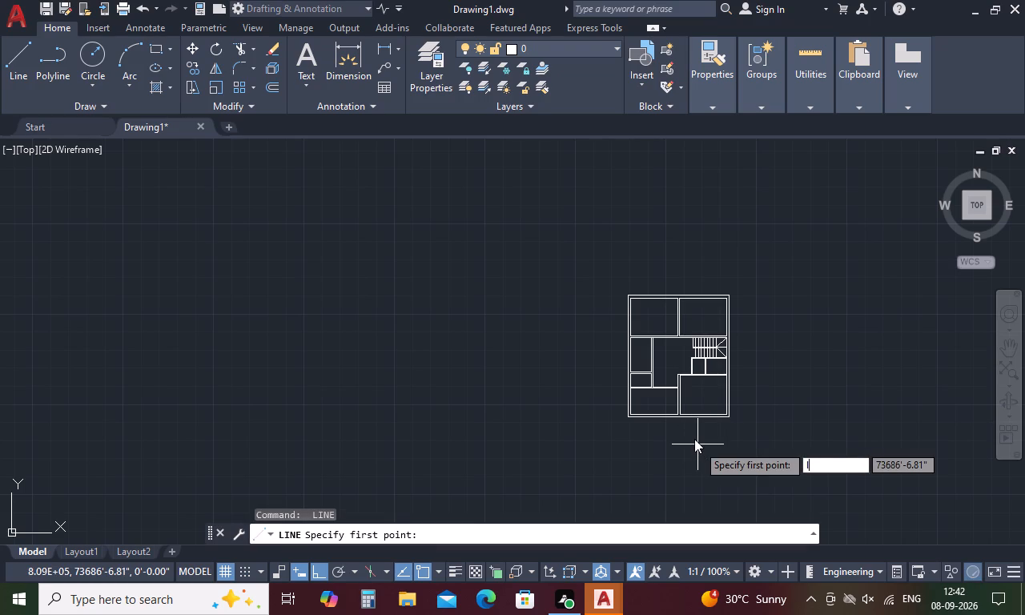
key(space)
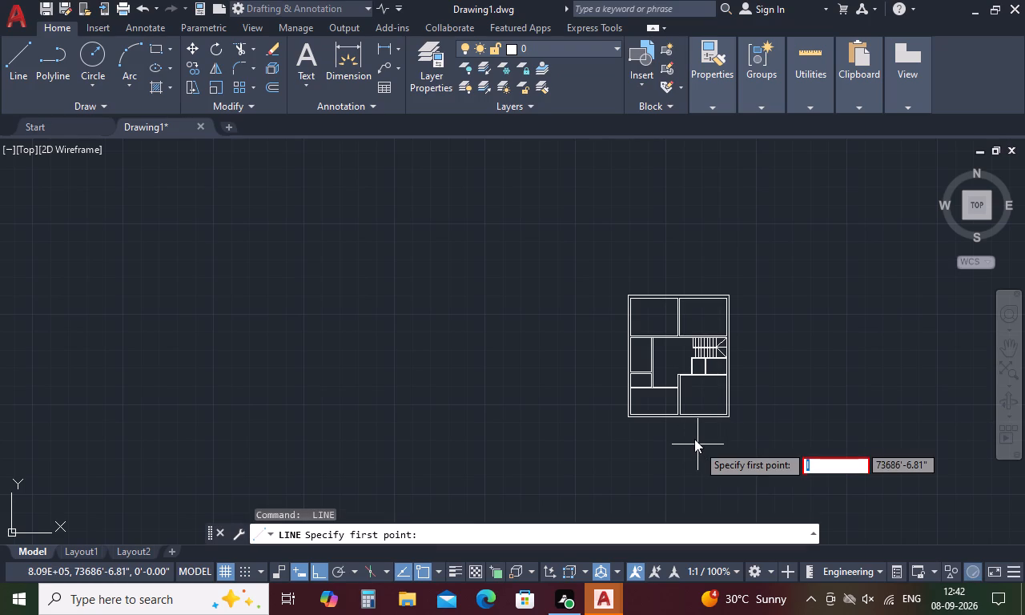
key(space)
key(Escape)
Draw a short vertical line across the bottom exterior wall at the midpoint of the lower-right room's inner wall line.
text(l)
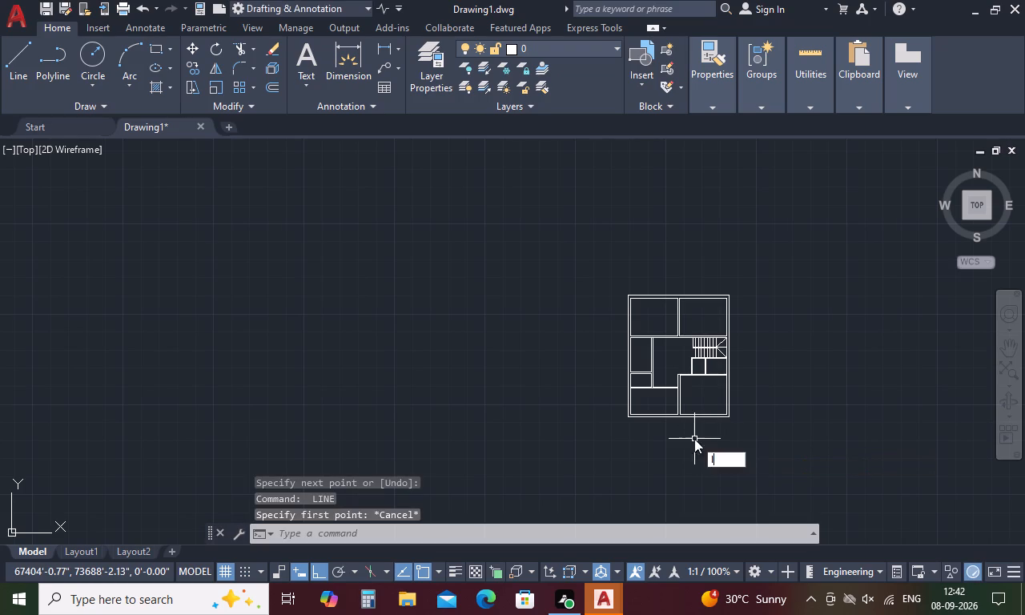
key(space)
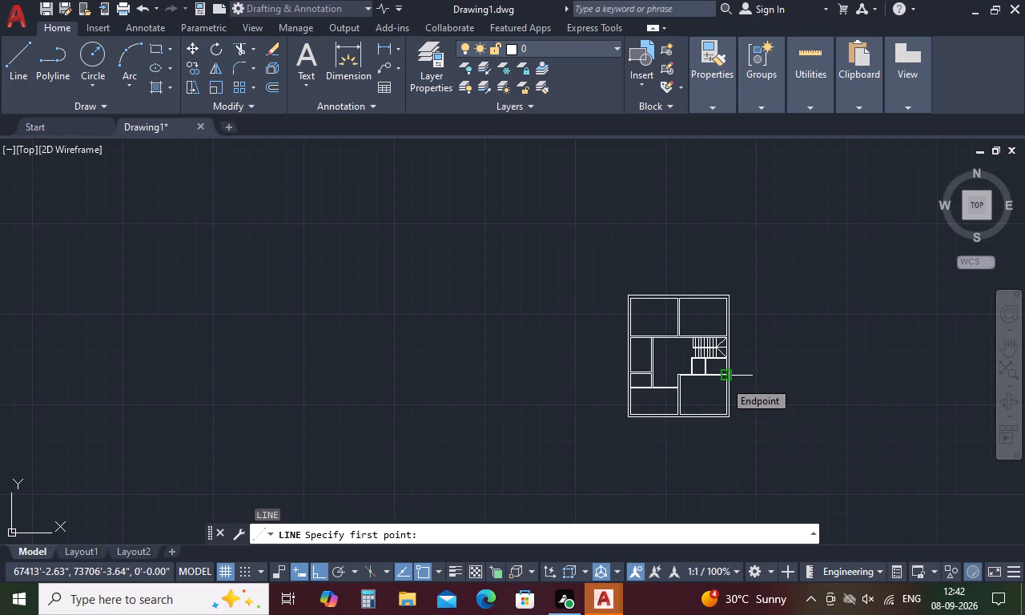
scroll(708, 413, up, 4)
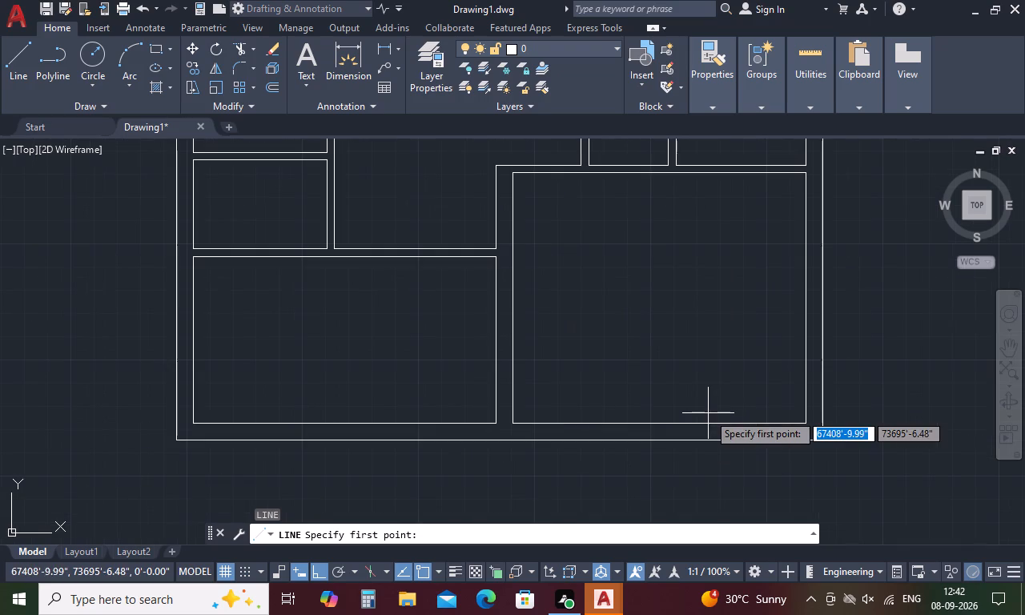
click(661, 424)
click(661, 442)
key(space)
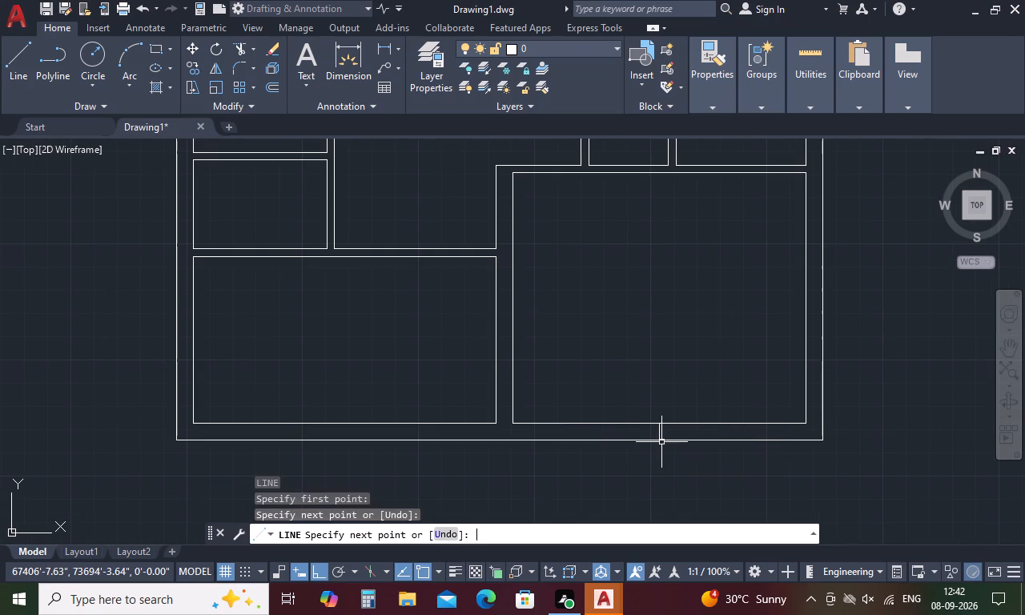
Offset the short vertical line in the bottom exterior wall 3' to the right.
text(o 3')
key(space)
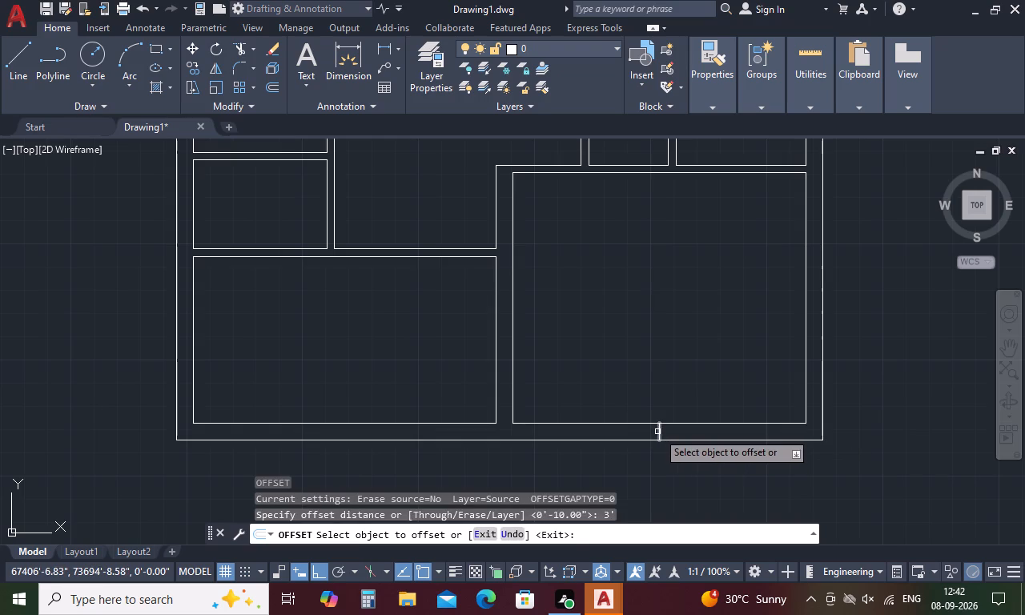
click(657, 432)
click(736, 436)
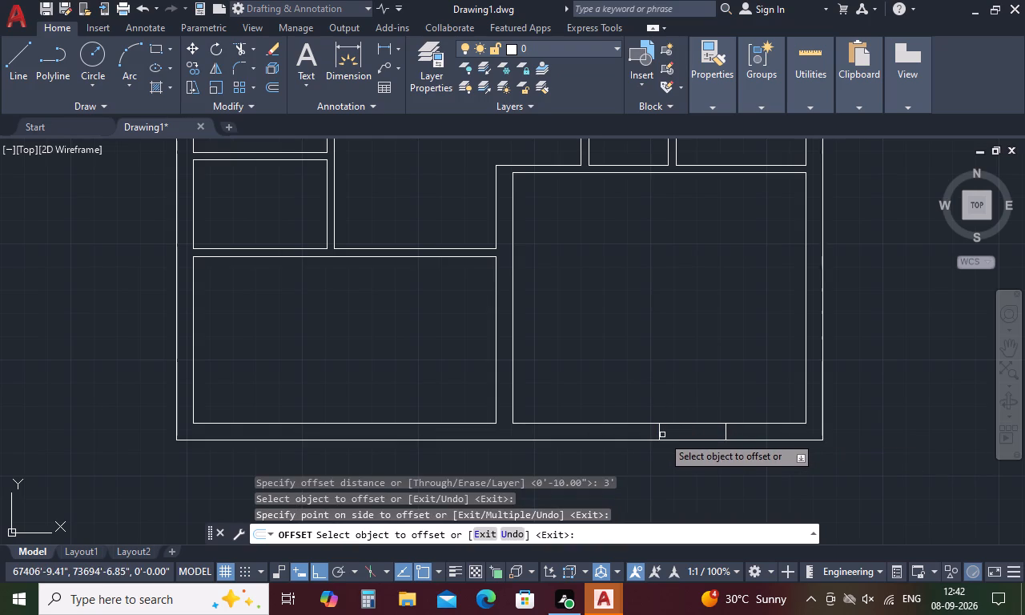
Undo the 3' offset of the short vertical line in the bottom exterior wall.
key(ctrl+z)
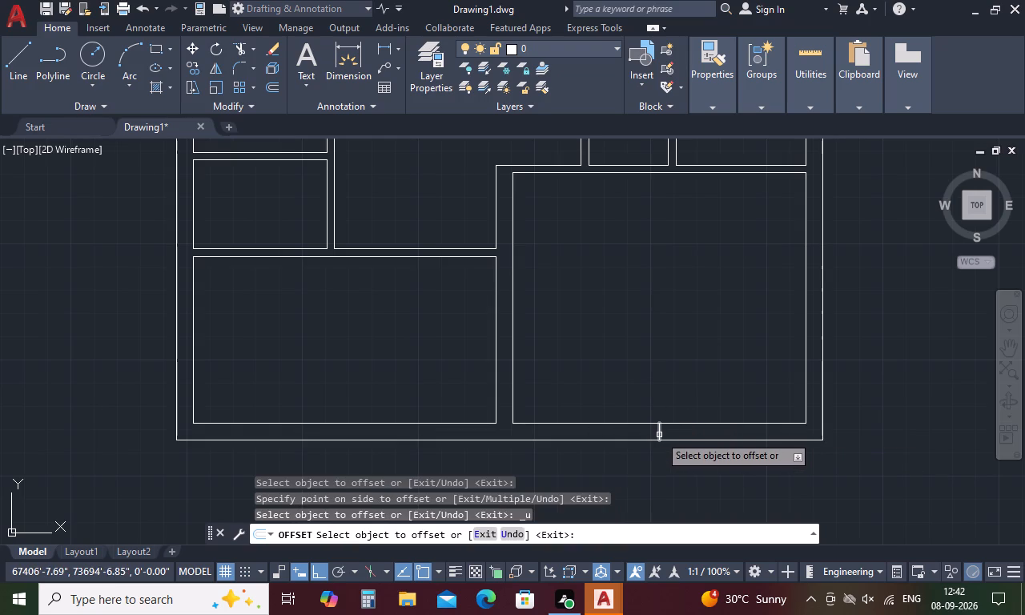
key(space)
Offset the short vertical line in the bottom exterior wall 1.8' to both its right and left sides.
key(space)
text(1)
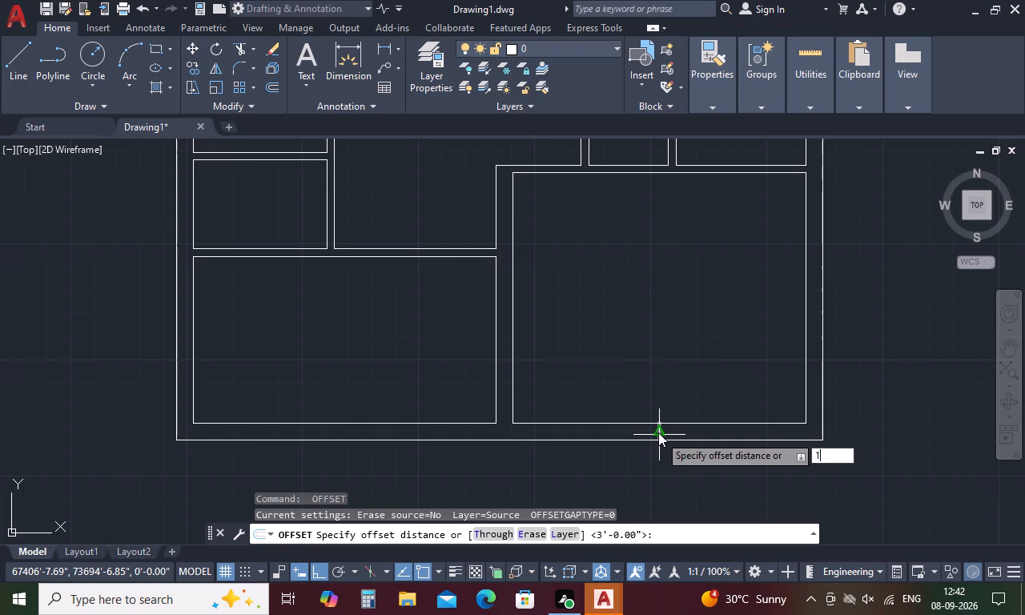
text(.5)
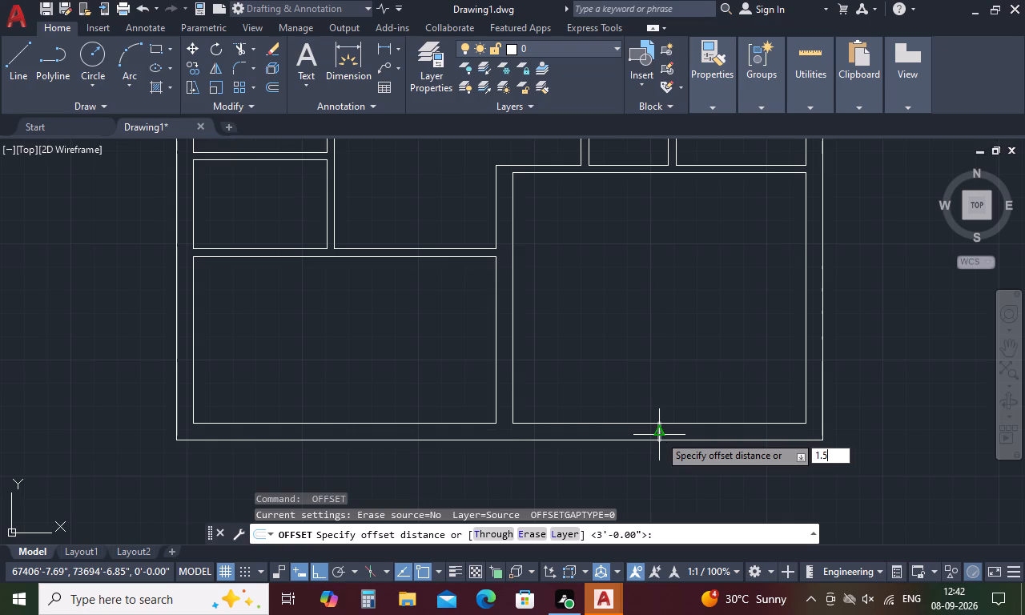
key(BackSpace)
text(8')
key(Return)
click(657, 430)
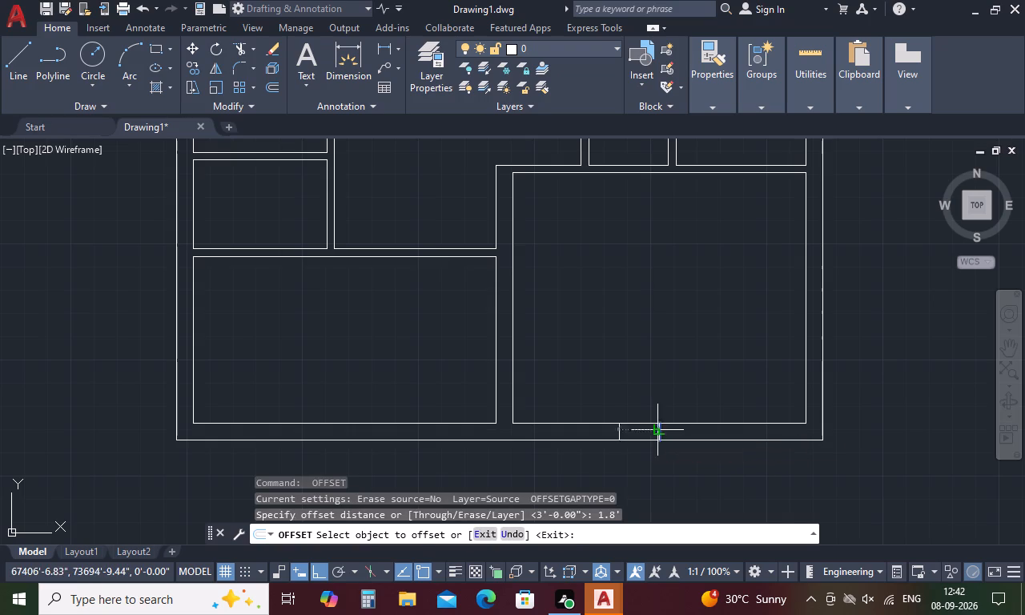
click(732, 430)
click(658, 433)
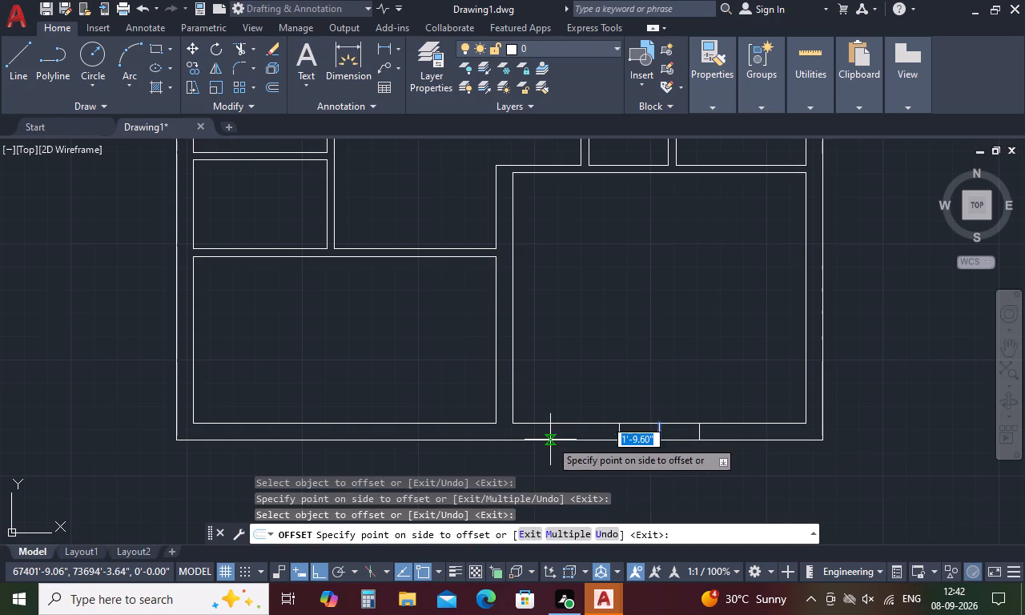
click(550, 440)
key(Escape)
Draw a horizontal line along the bottom wall's centre, joining the midpoints of the two outer short lines.
text(l)
key(space)
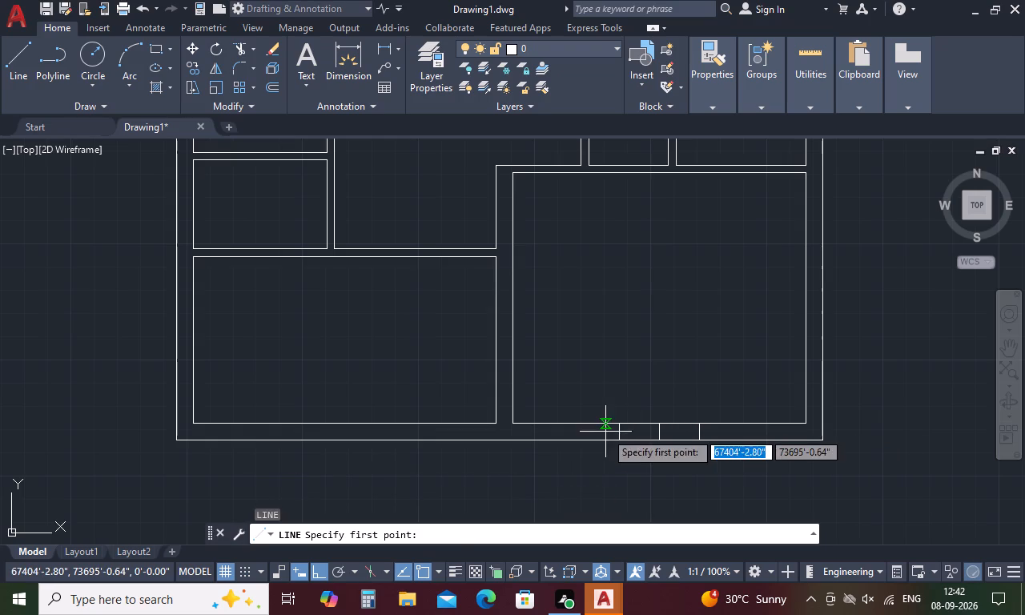
click(620, 432)
click(702, 432)
key(space)
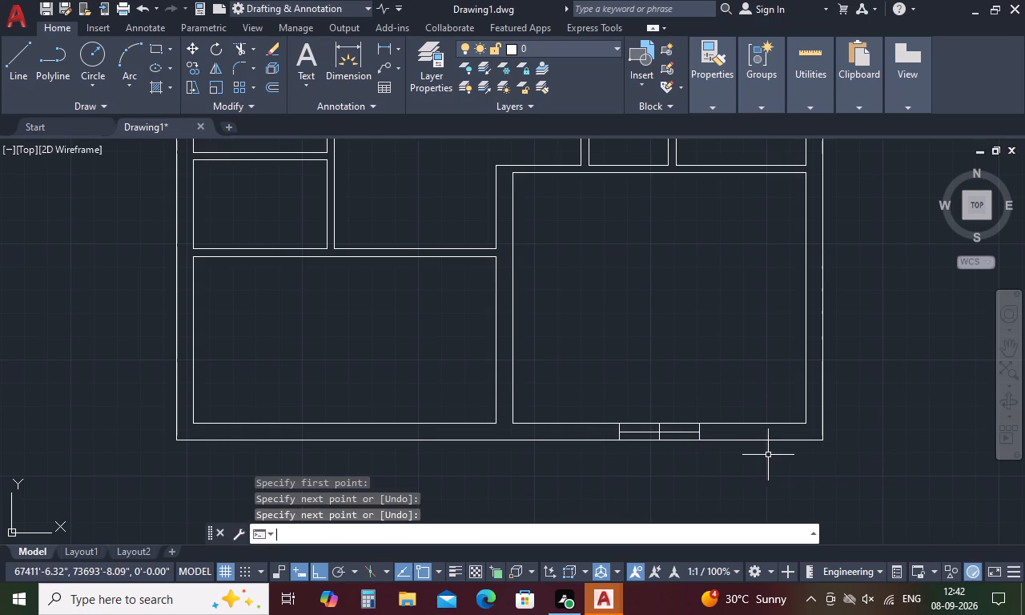
Draw a short horizontal line across the wall between the two lower rooms, from the midpoint of the lower-left room's right wall line.
key(l)
key(space)
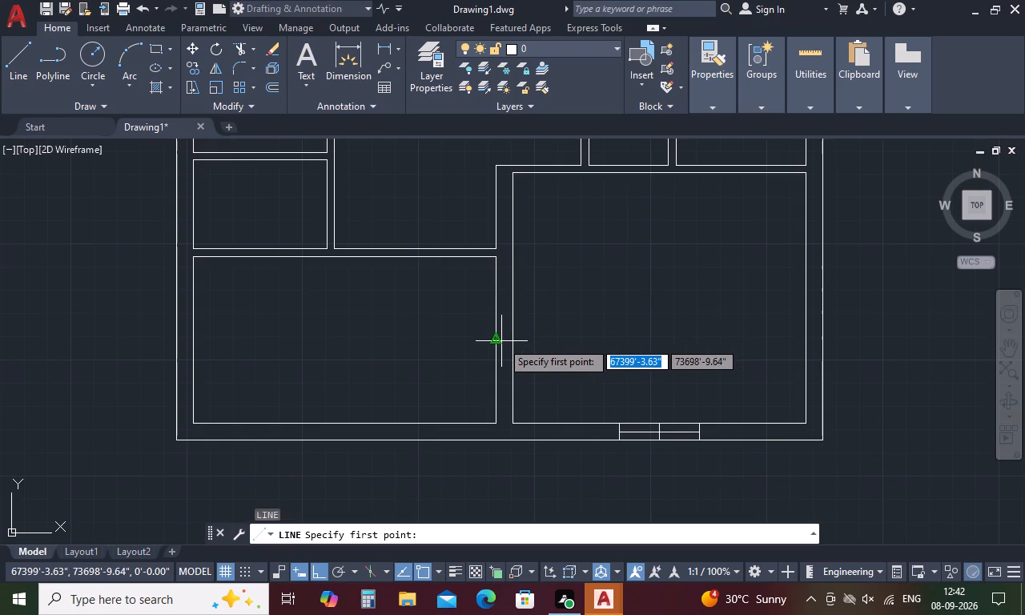
click(498, 344)
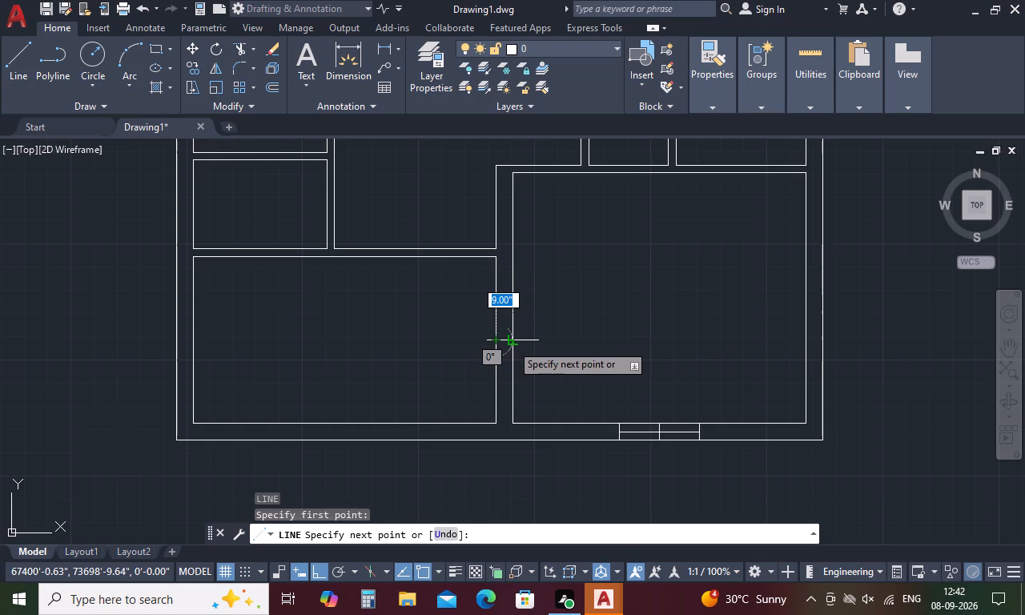
click(511, 344)
key(space)
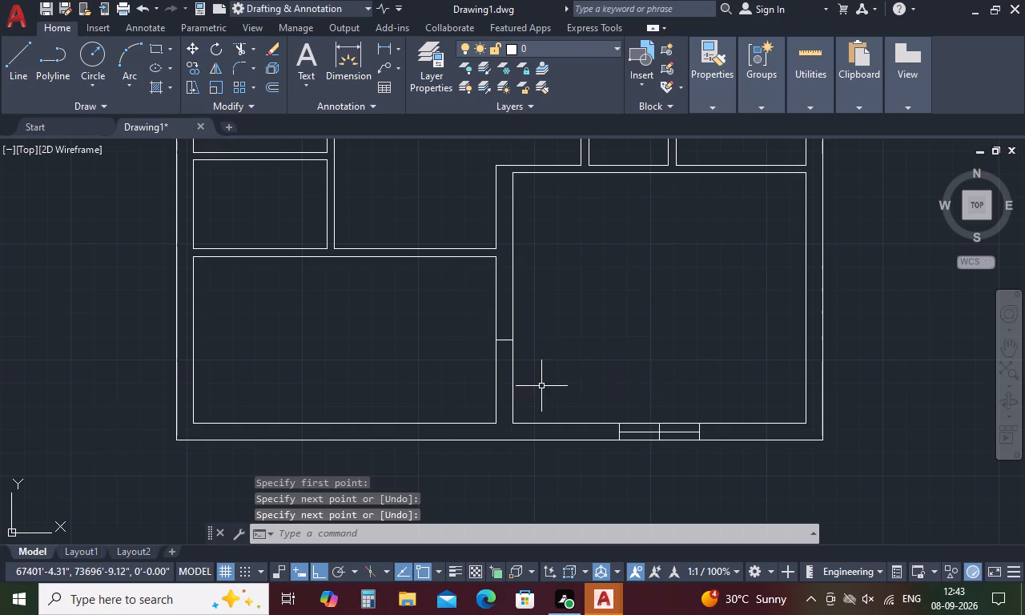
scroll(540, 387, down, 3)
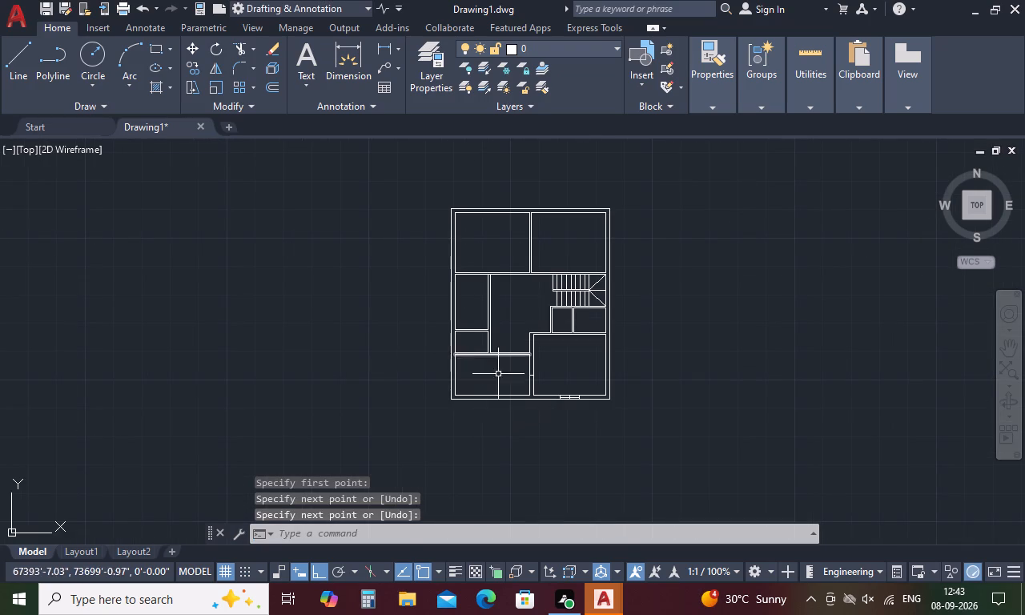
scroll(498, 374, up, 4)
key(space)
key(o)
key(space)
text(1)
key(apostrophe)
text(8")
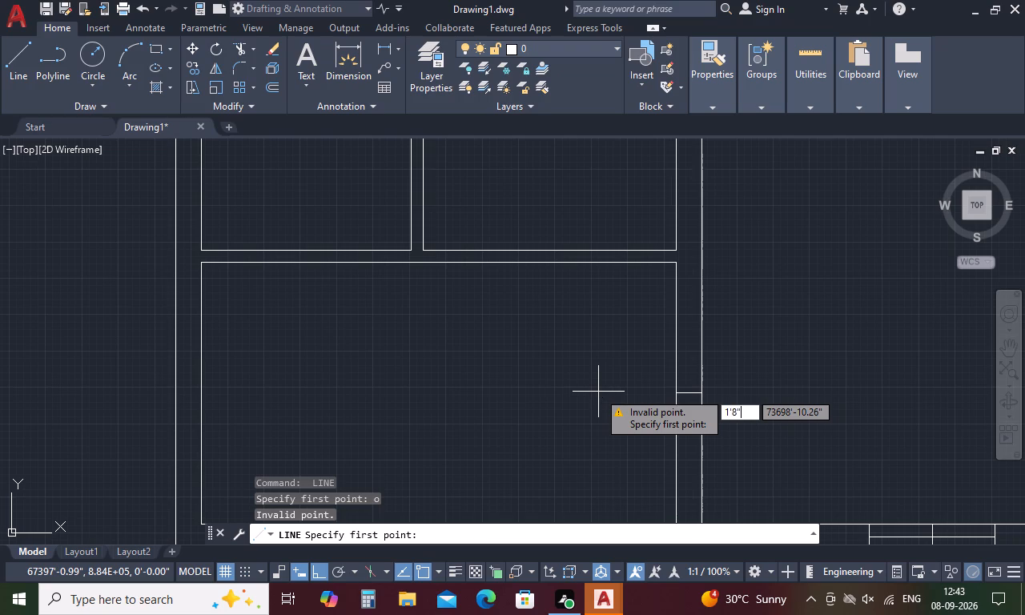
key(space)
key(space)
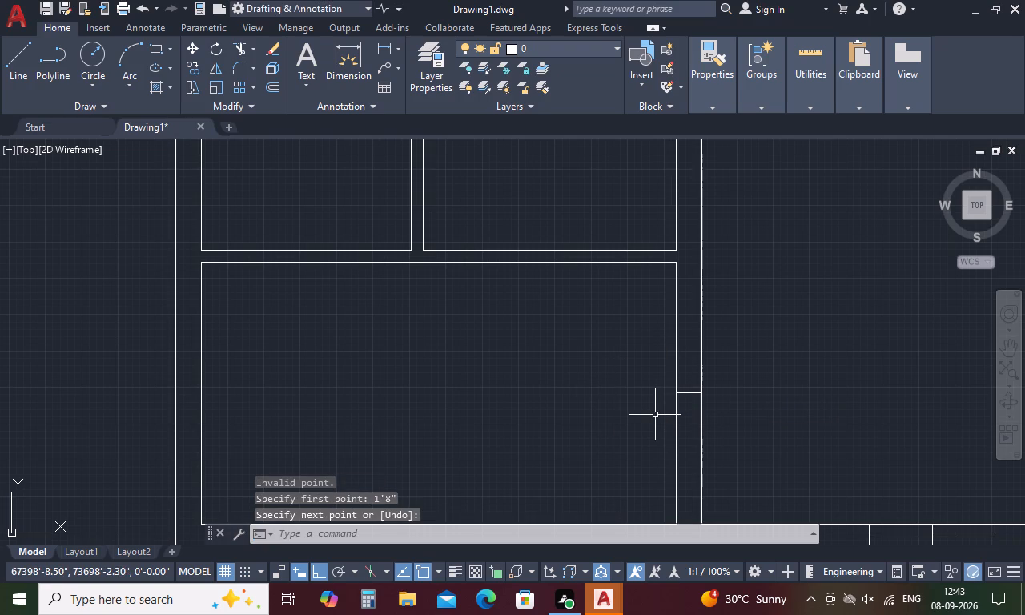
Offset the short horizontal line in the wall between the two lower rooms 1'8" both upward and downward.
key(o)
key(space)
text(1')
text(8")
key(Return)
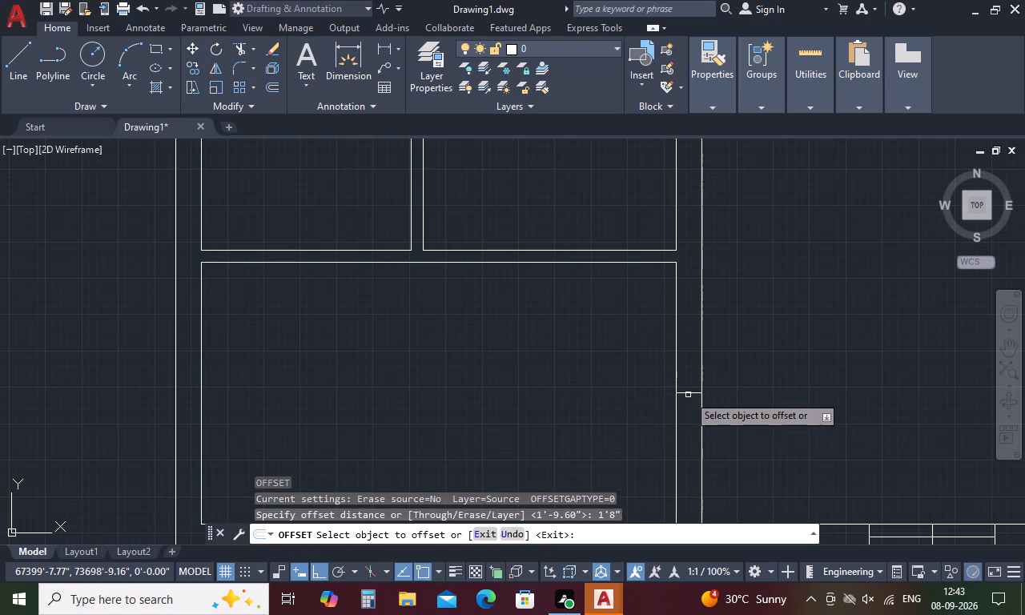
click(689, 392)
click(677, 358)
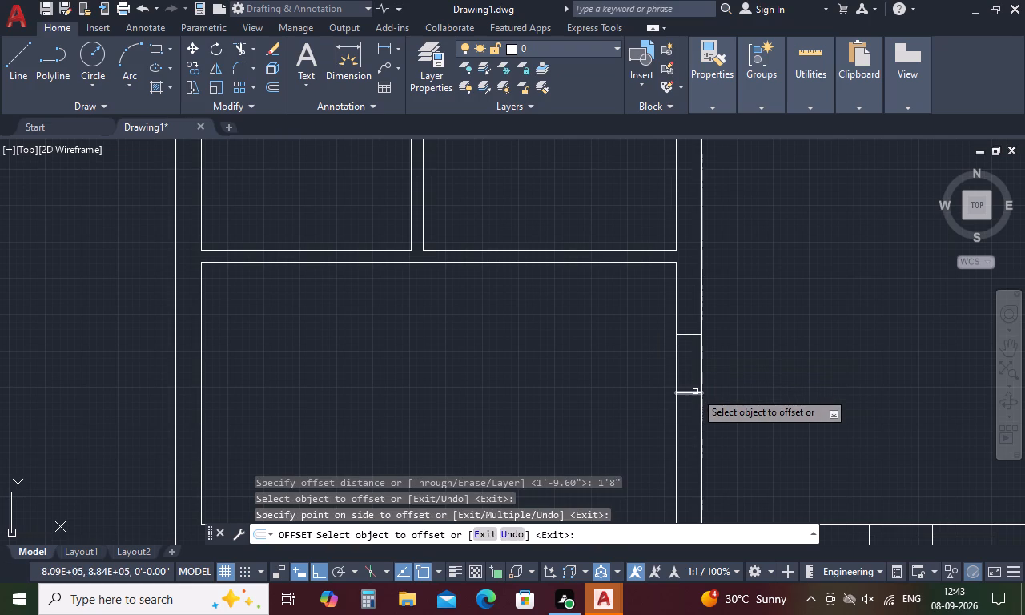
click(695, 392)
click(695, 428)
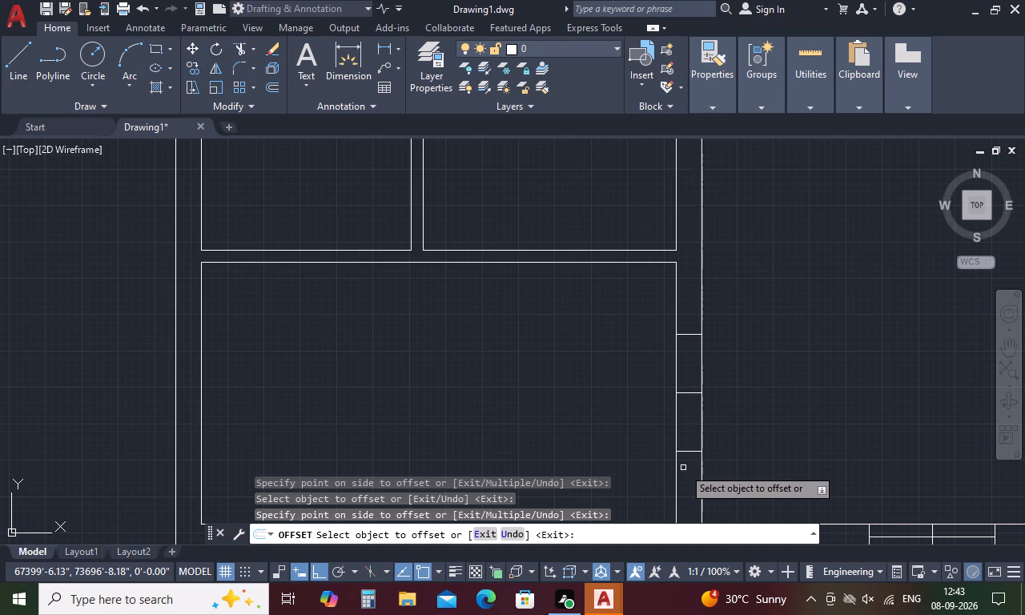
key(space)
Draw a vertical line joining the midpoints of the upper and lower short lines in the wall between the lower rooms.
text(l)
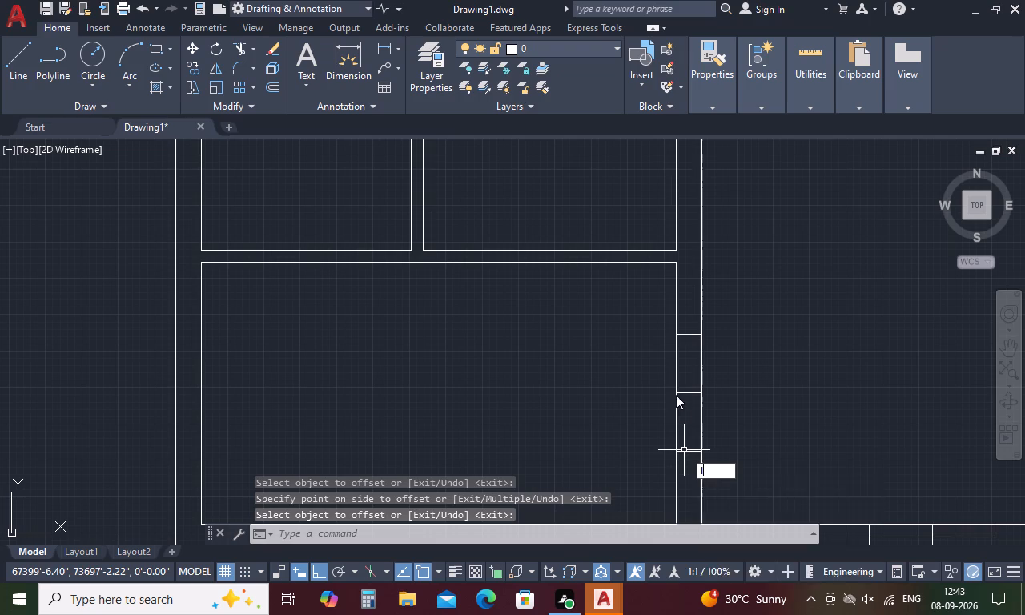
key(space)
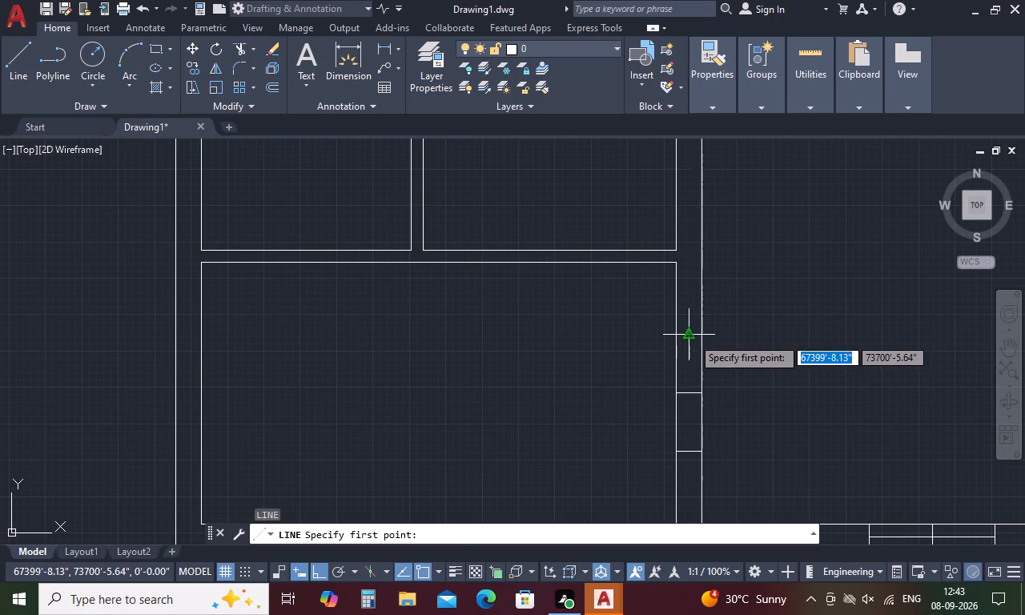
click(692, 337)
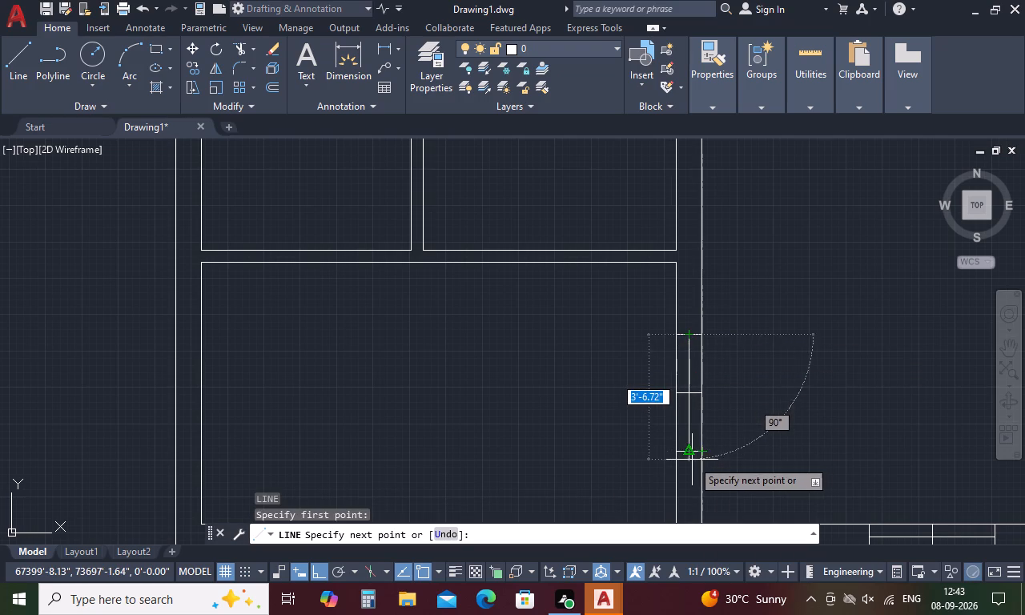
click(690, 454)
key(space)
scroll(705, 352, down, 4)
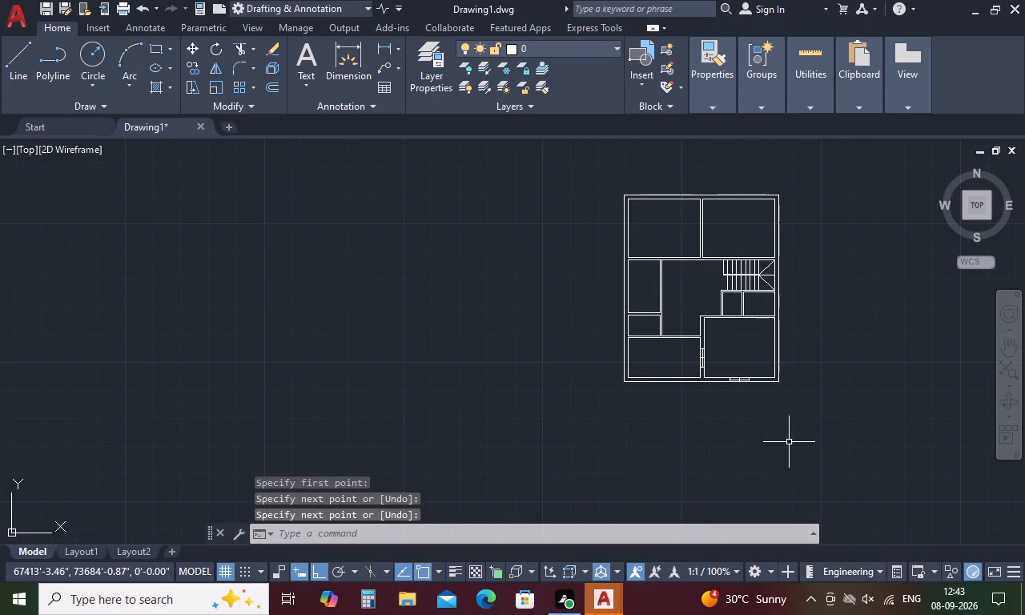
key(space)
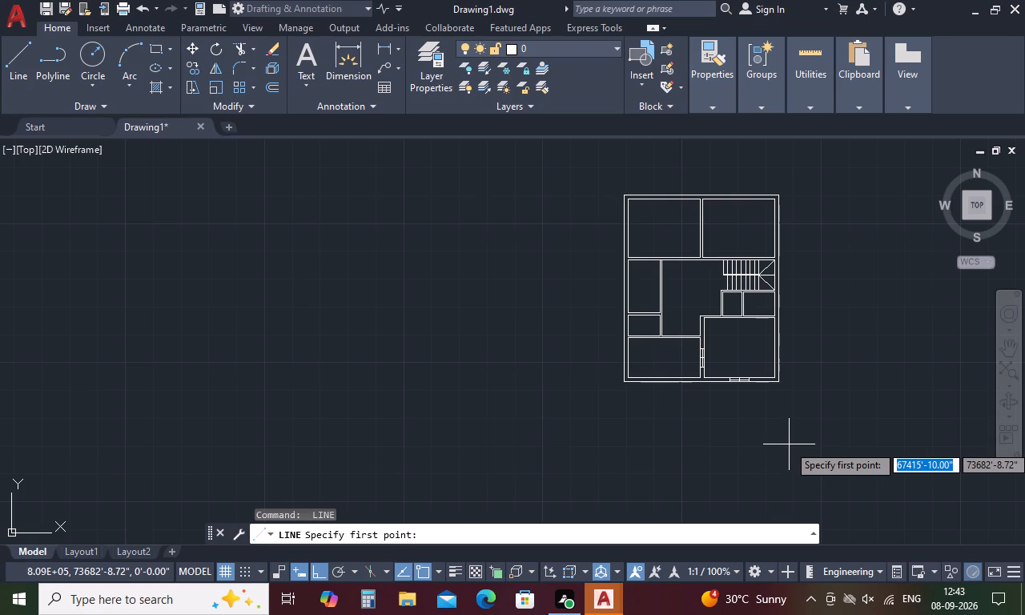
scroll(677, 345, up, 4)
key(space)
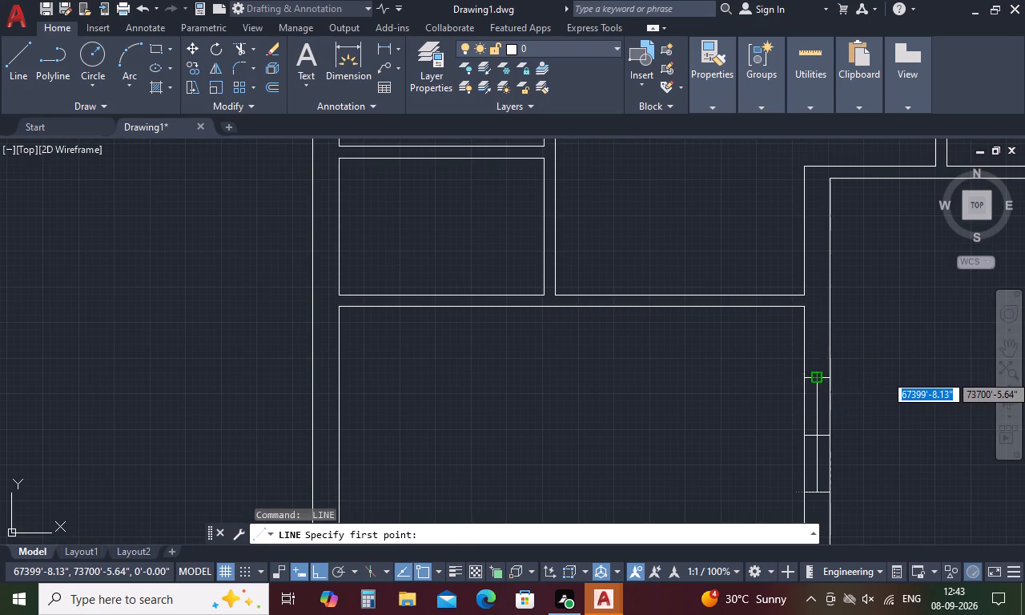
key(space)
Copy the opening's two end lines and centre line to the midpoints of the top-left room's left wall and top-right room's right wall.
drag(822, 372, 822, 416)
drag(824, 368, 814, 418)
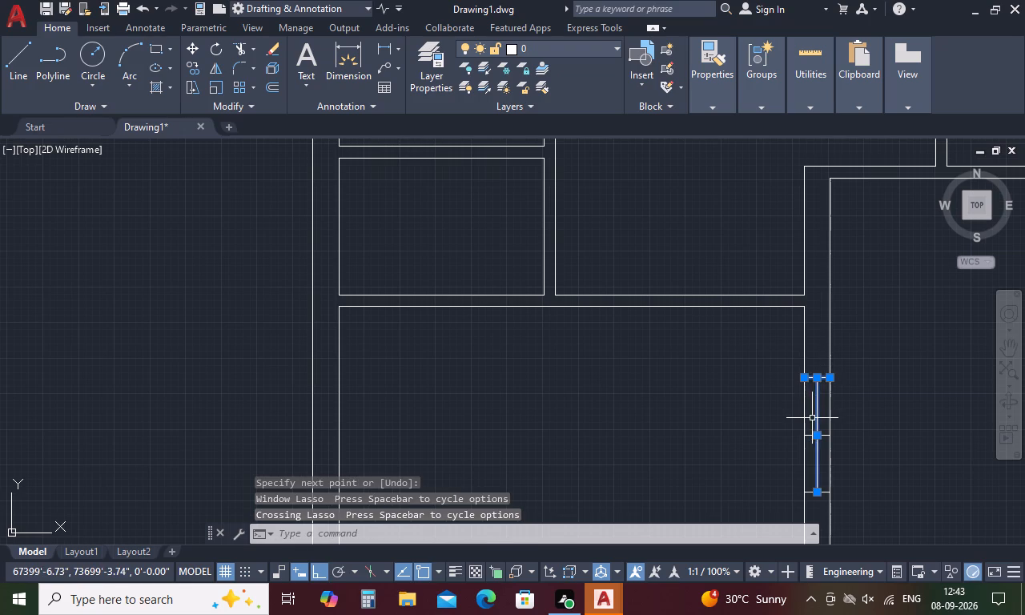
click(825, 491)
right_click(841, 472)
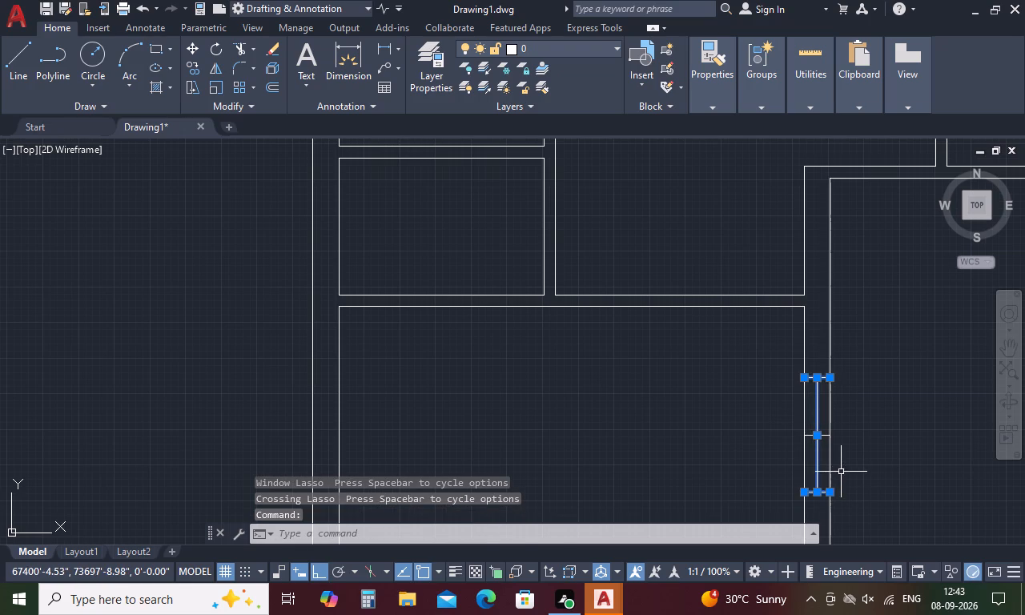
click(911, 233)
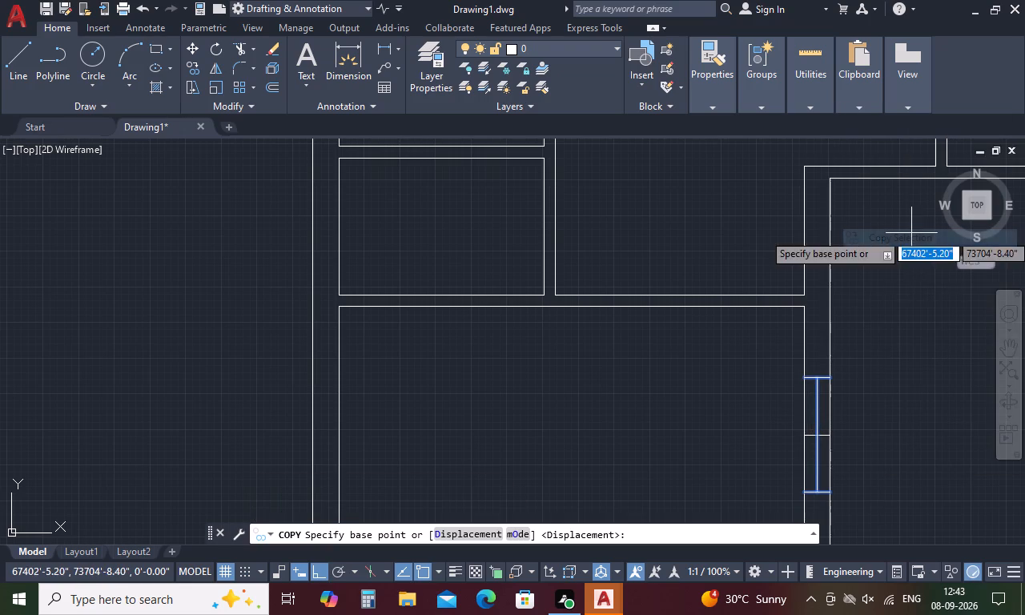
click(830, 439)
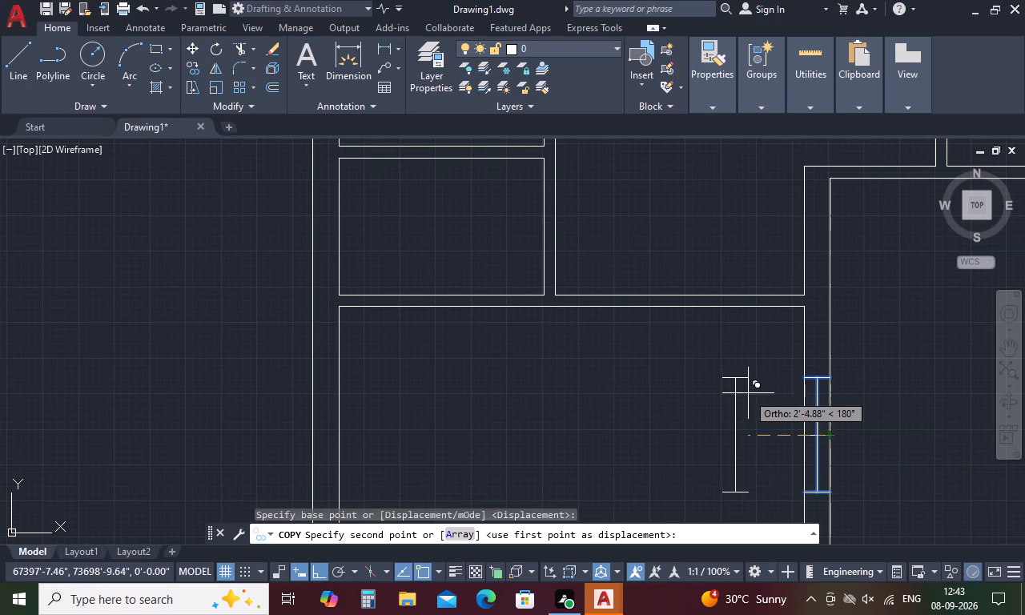
scroll(746, 392, down, 3)
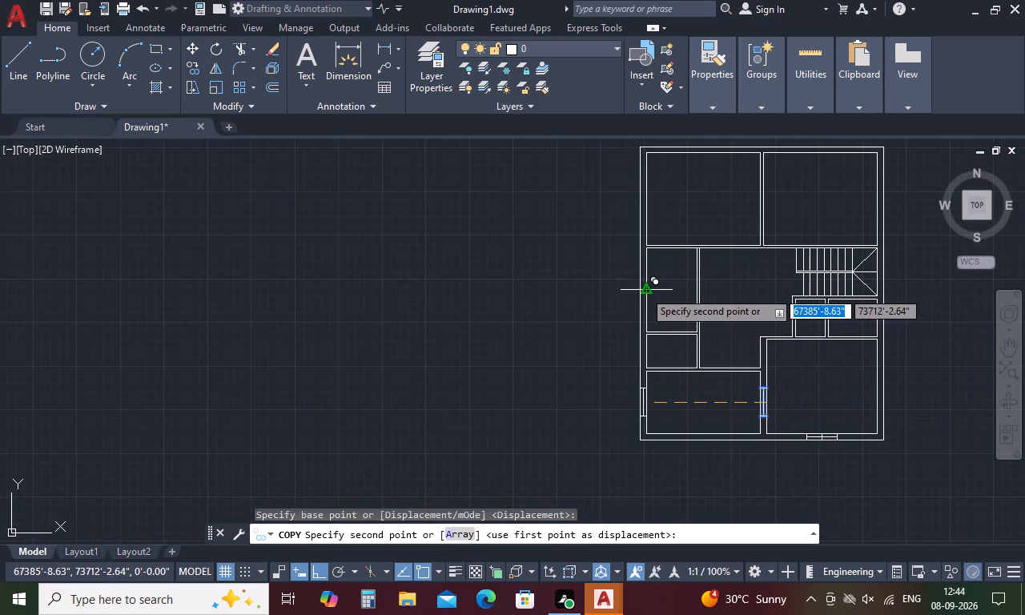
click(646, 200)
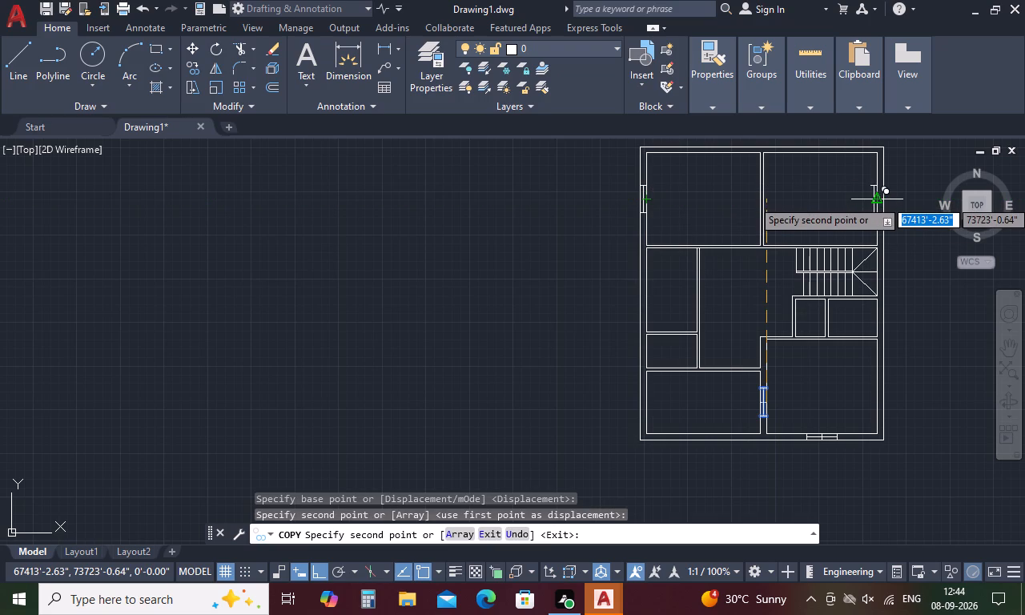
click(877, 199)
key(space)
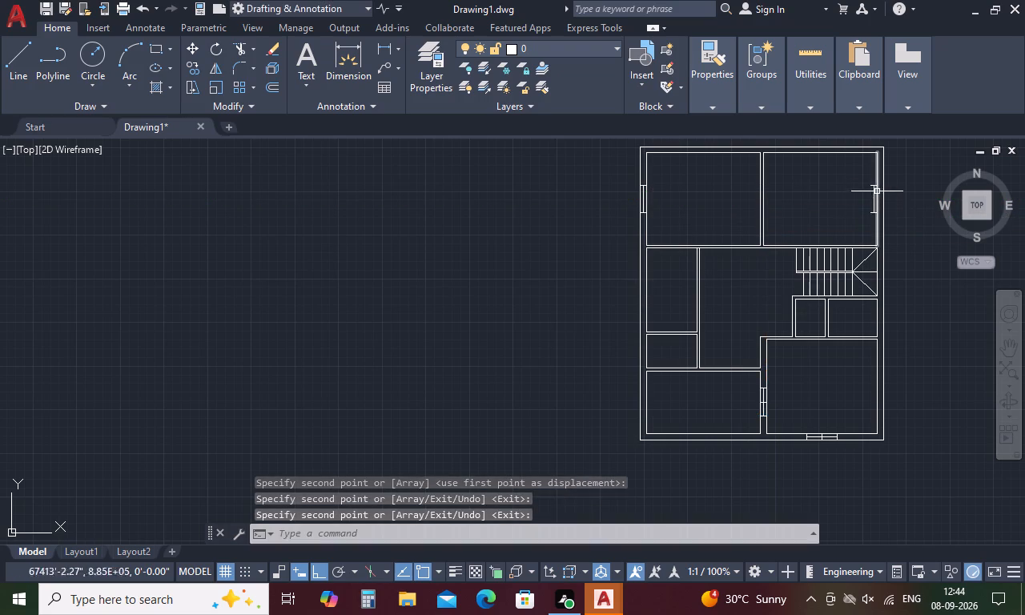
Move the copied opening at the top-right room outward into the right exterior wall, its left end meeting the inner wall line.
scroll(877, 176, up, 4)
drag(846, 275, 812, 204)
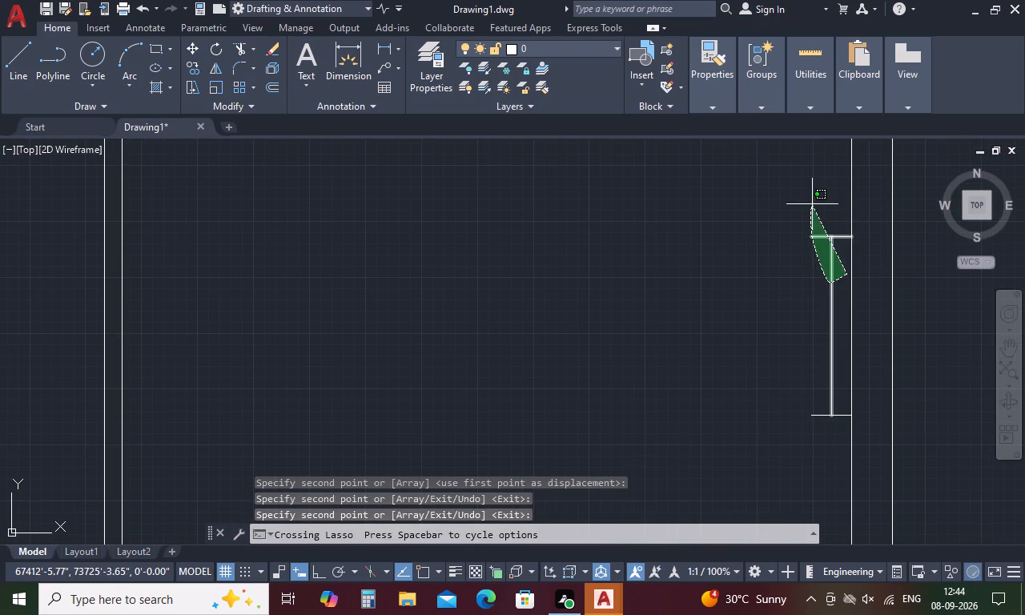
drag(812, 204, 812, 203)
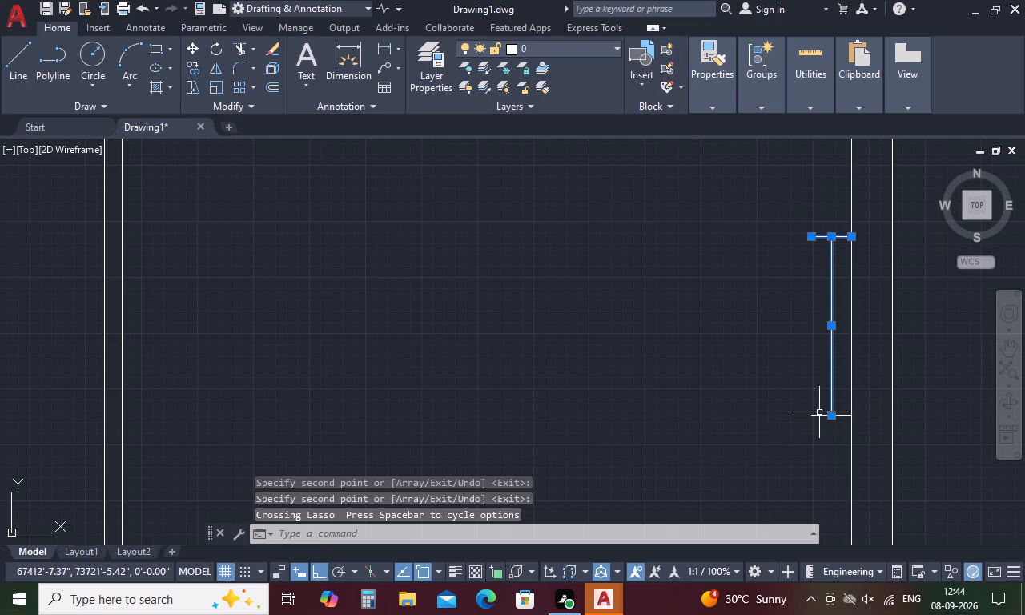
click(819, 414)
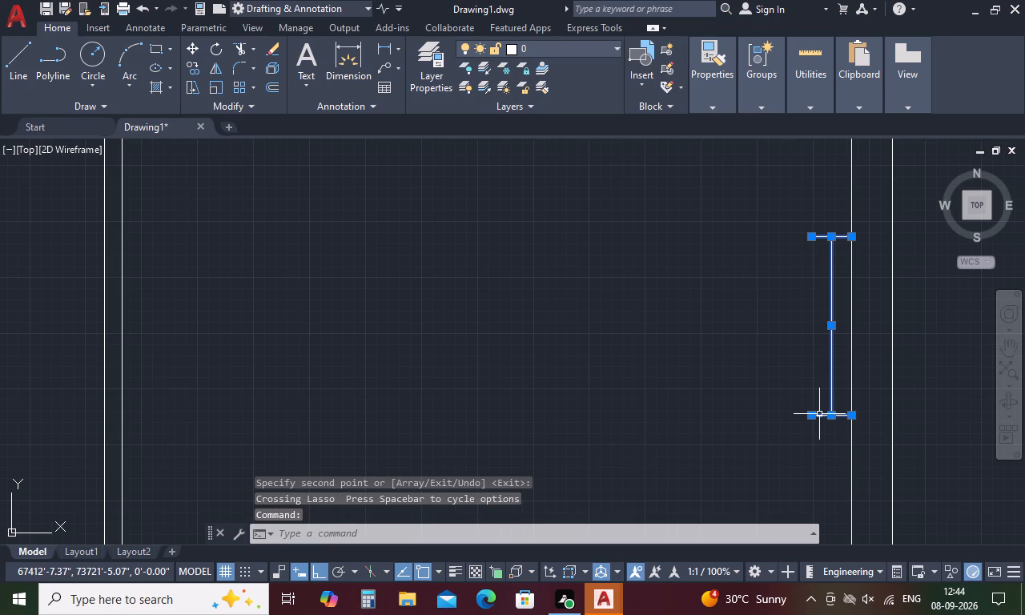
key(m)
key(space)
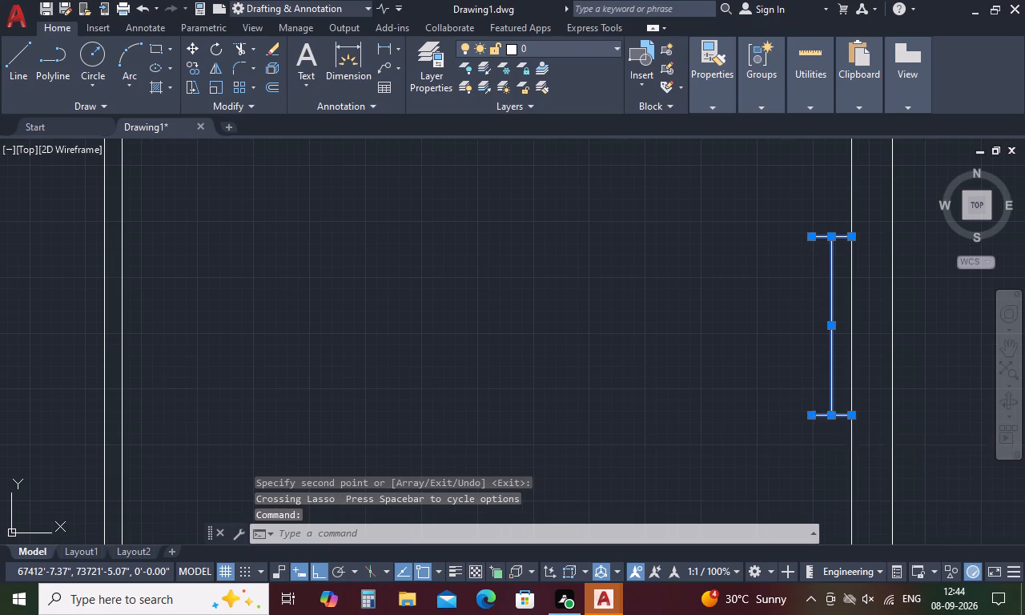
click(811, 417)
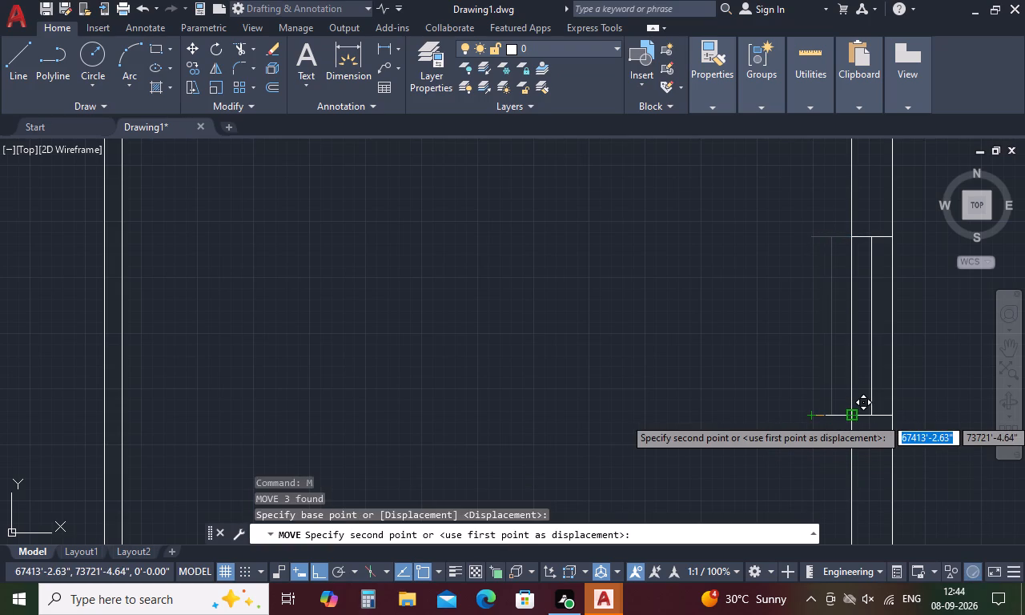
click(857, 417)
key(space)
scroll(791, 344, down, 6)
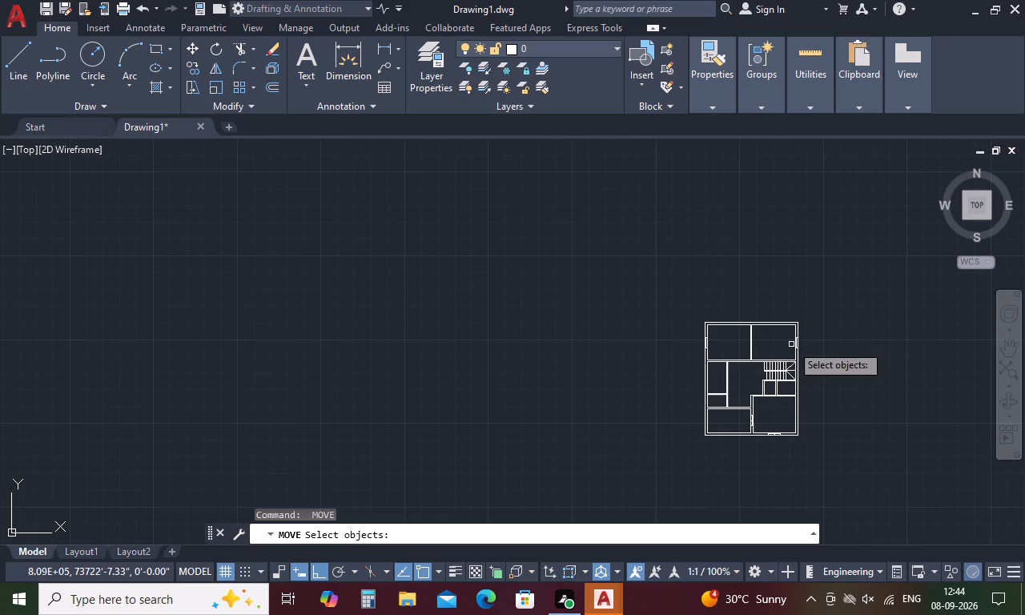
Erase the short middle lines of the openings in the bottom exterior wall and in the wall between the two lower rooms.
scroll(781, 416, up, 2)
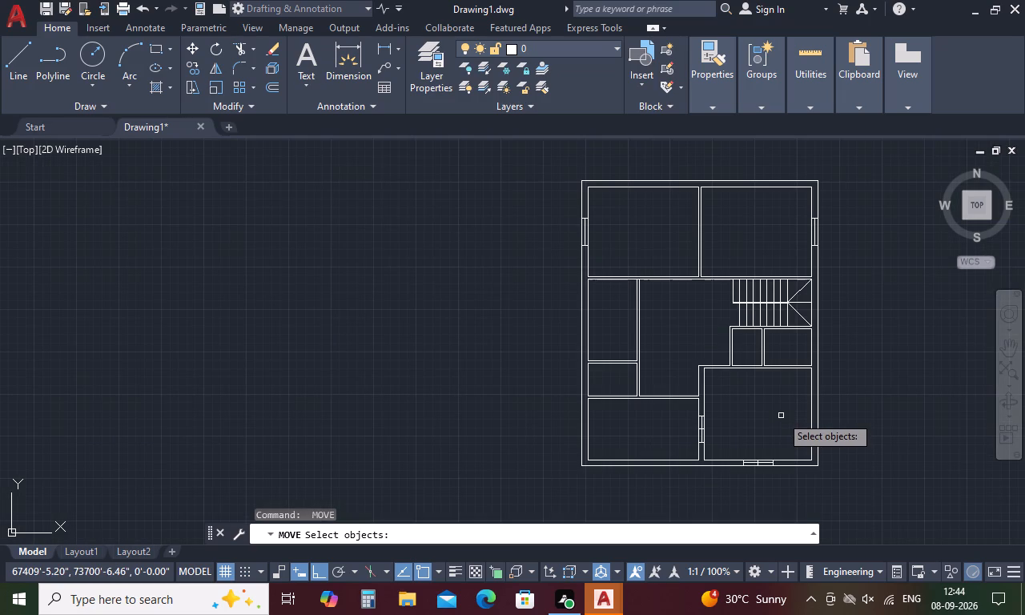
scroll(766, 464, up, 1)
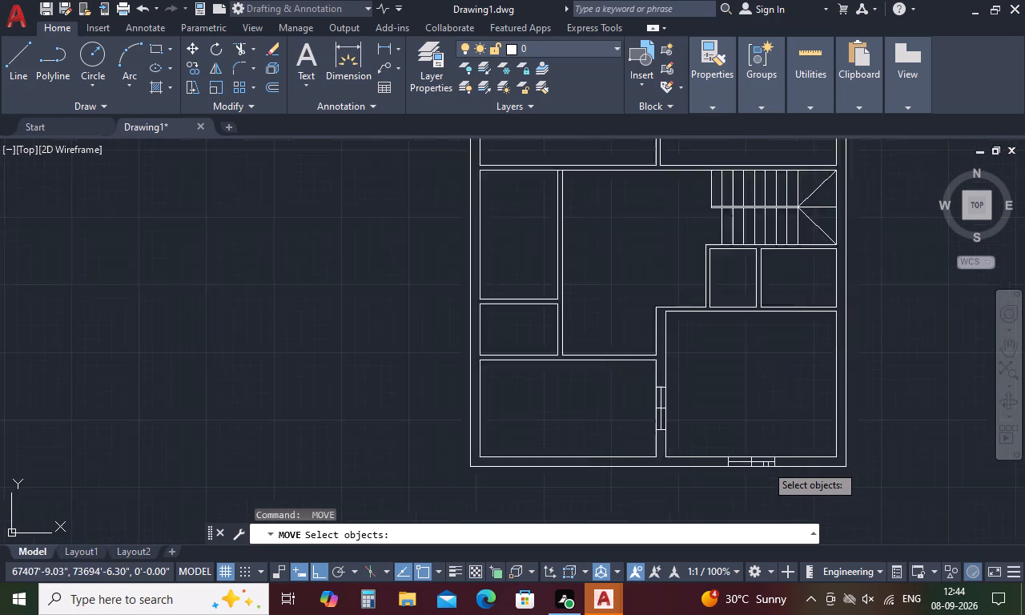
scroll(766, 464, up, 2)
key(Escape)
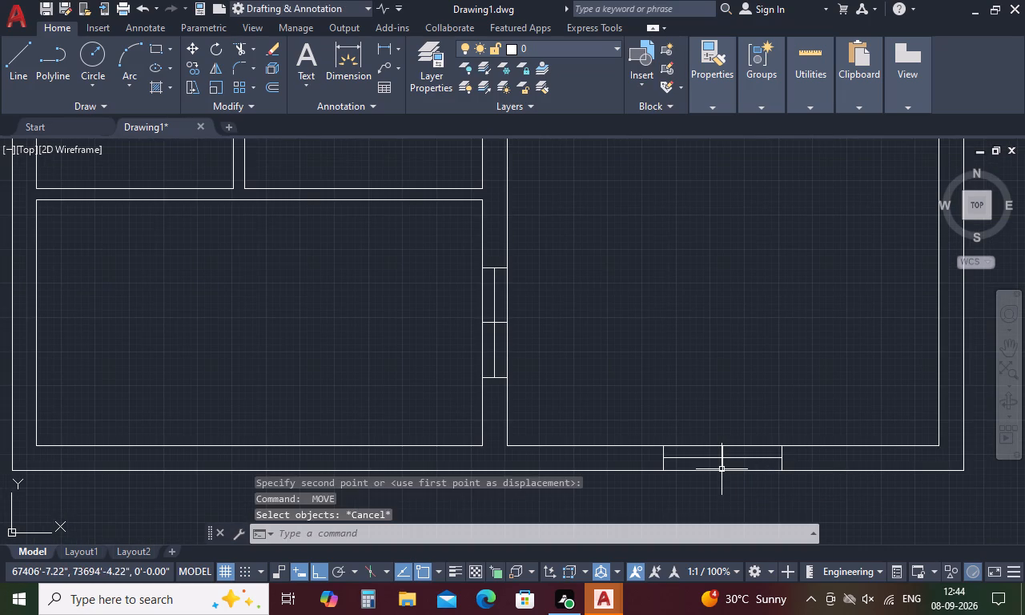
click(722, 466)
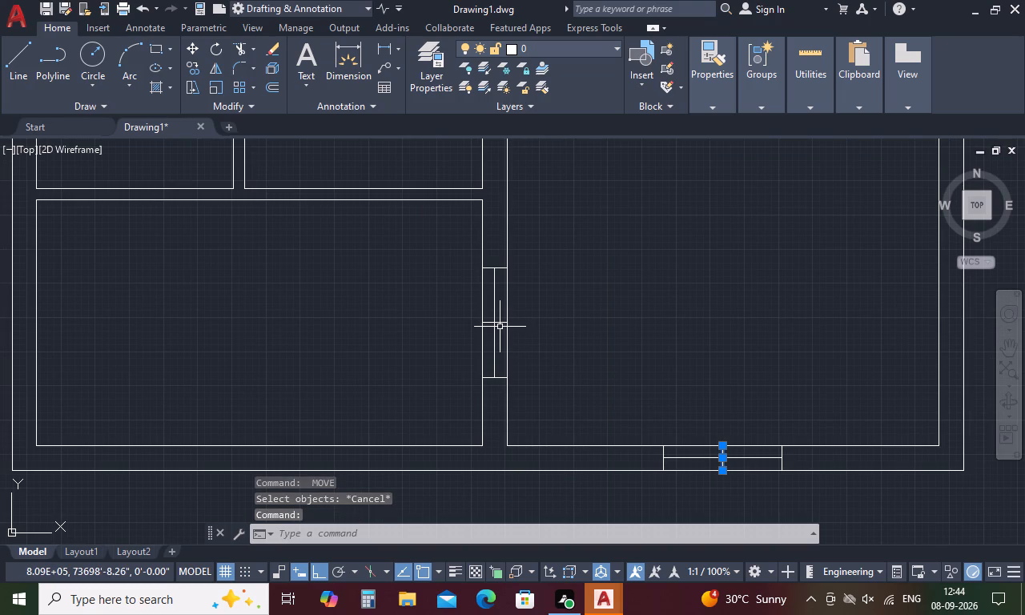
click(500, 324)
key(Delete)
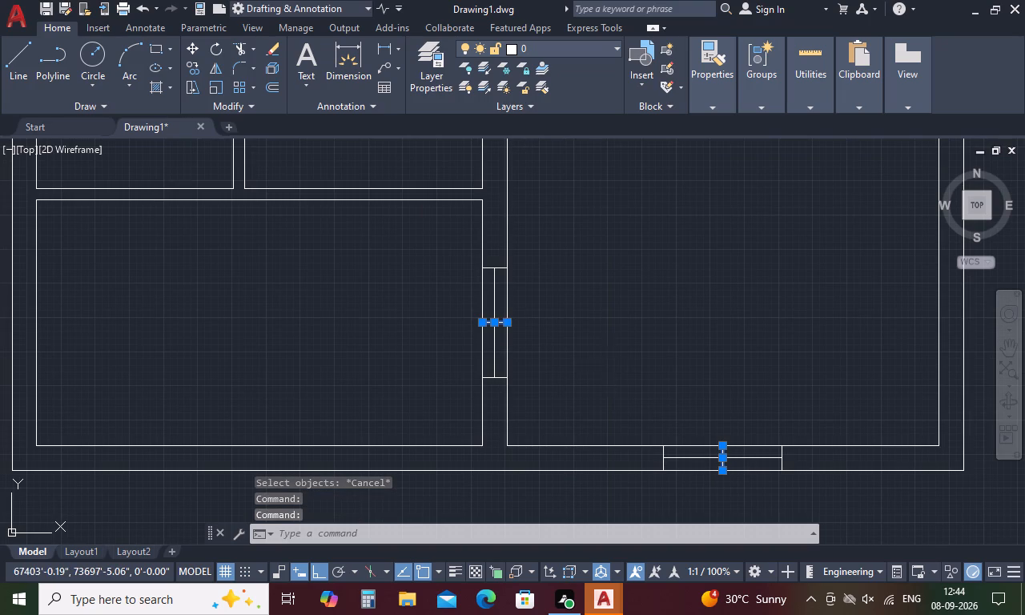
Draw a short horizontal line across the left exterior wall at the midpoint of the narrow middle-left room's left wall.
scroll(877, 435, down, 3)
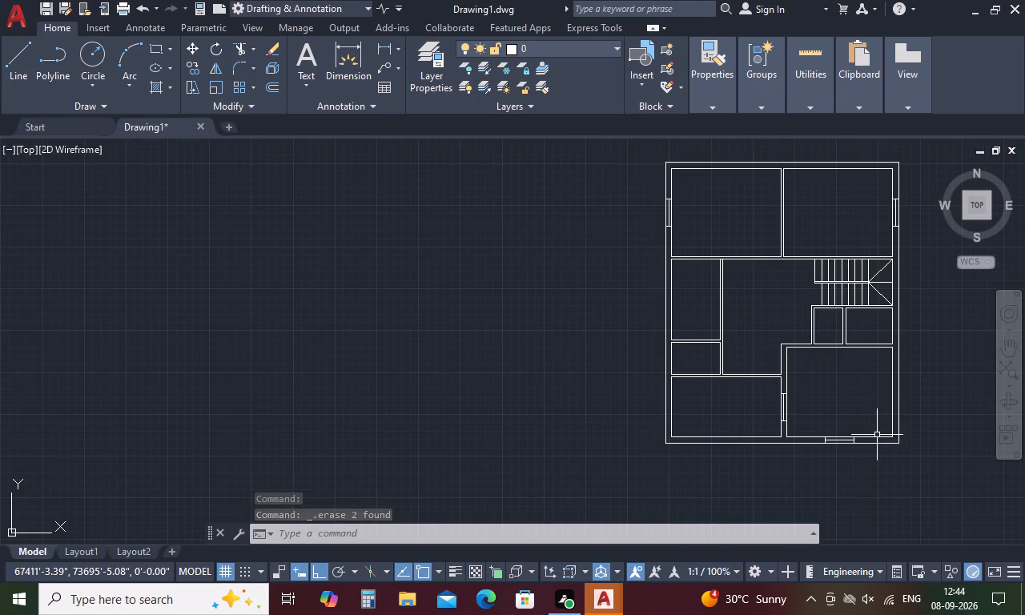
key(space)
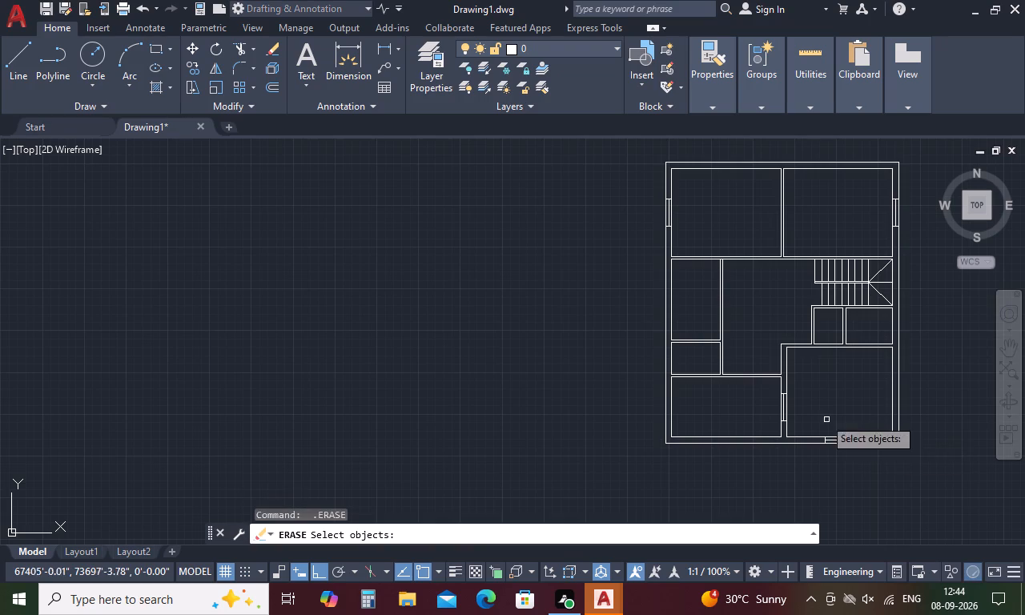
scroll(661, 303, up, 2)
key(space)
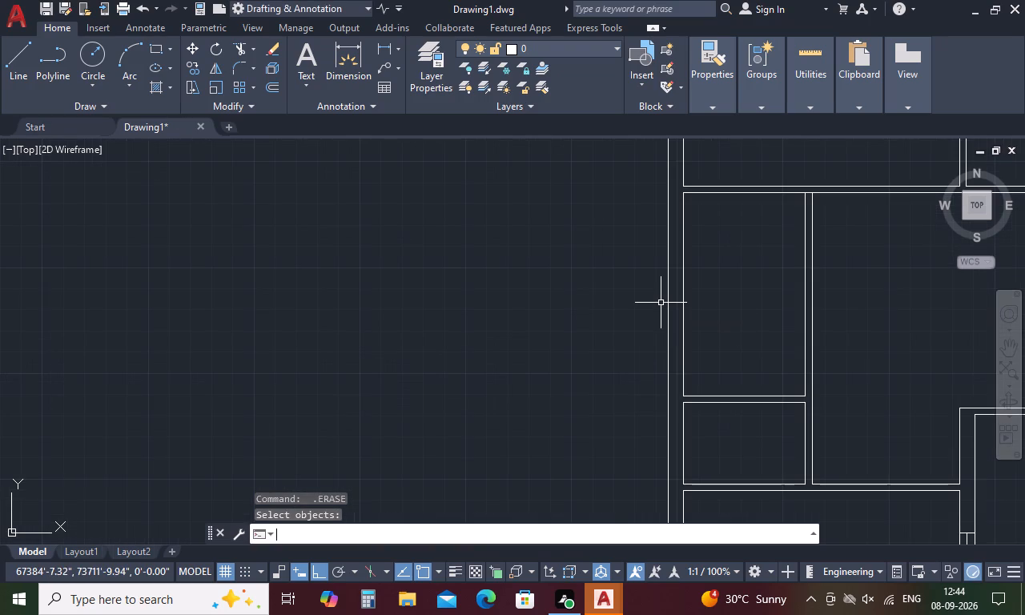
text(l)
key(space)
click(685, 295)
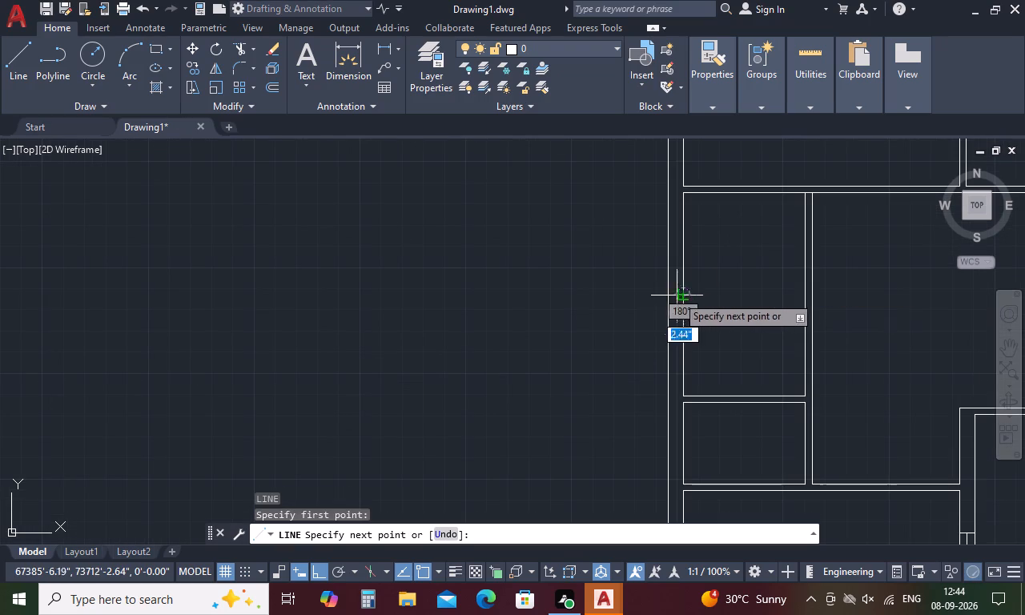
click(672, 298)
key(space)
Offset the short line beside the narrow middle-left room 1.5' both upward and downward.
text(o 3)
key(BackSpace)
text(1.5)
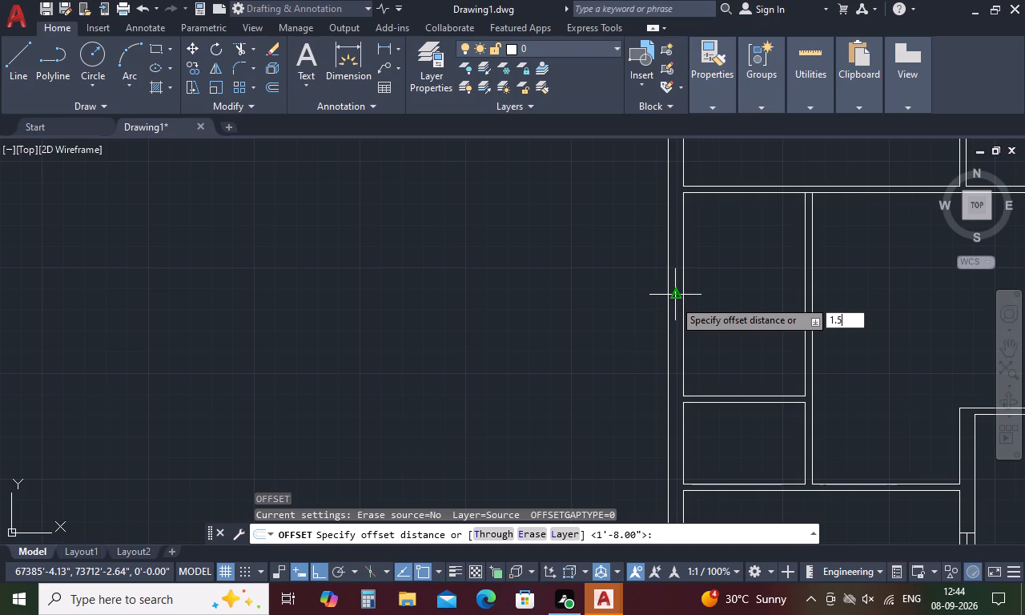
key(apostrophe)
key(Return)
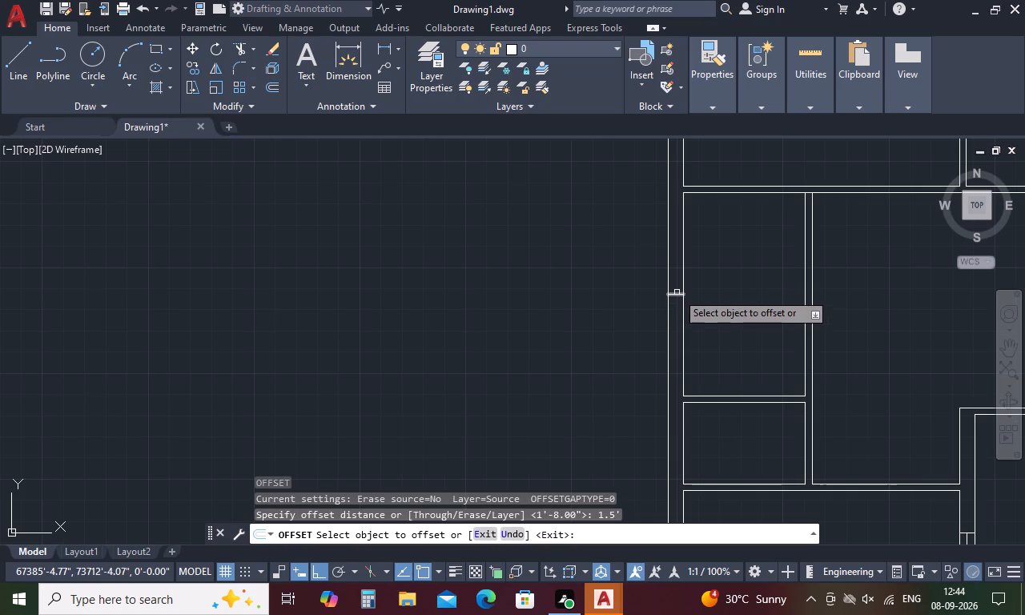
click(677, 292)
click(680, 295)
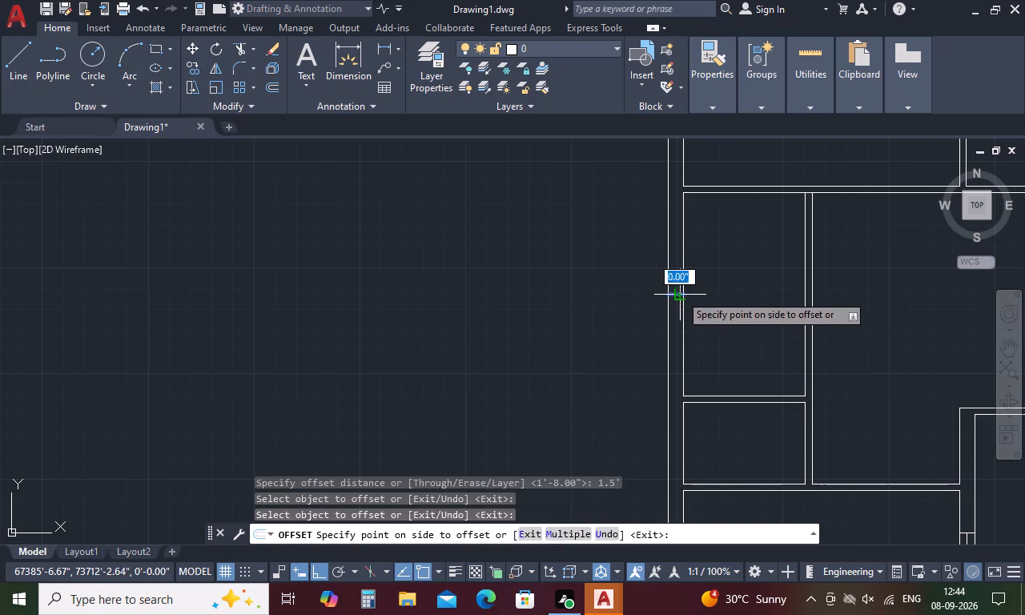
click(680, 270)
click(677, 295)
click(673, 318)
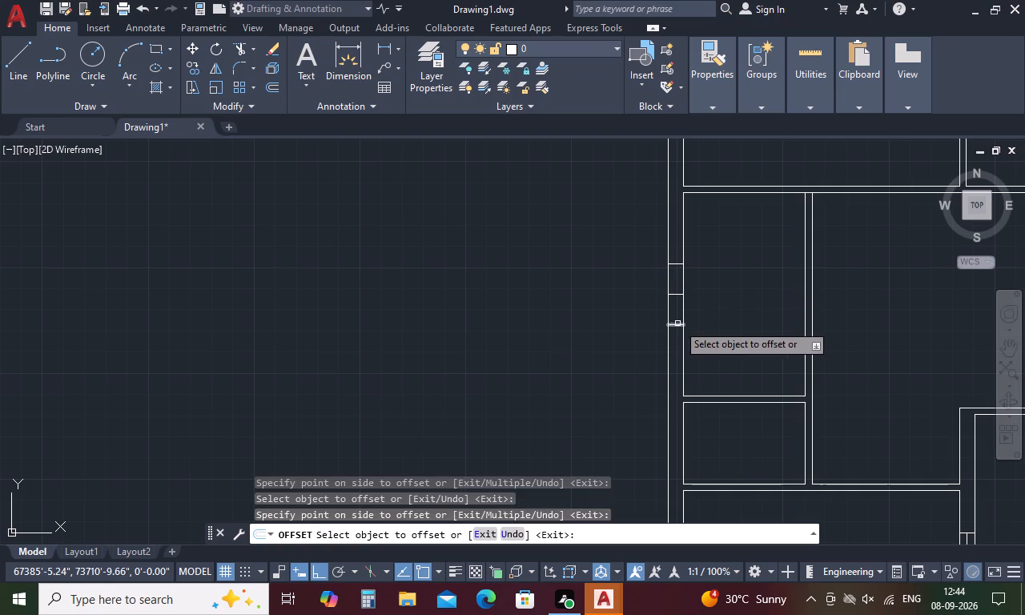
key(space)
Draw a vertical line joining the midpoints of the upper and lower offset lines beside the narrow middle-left room.
text(l)
key(space)
click(673, 266)
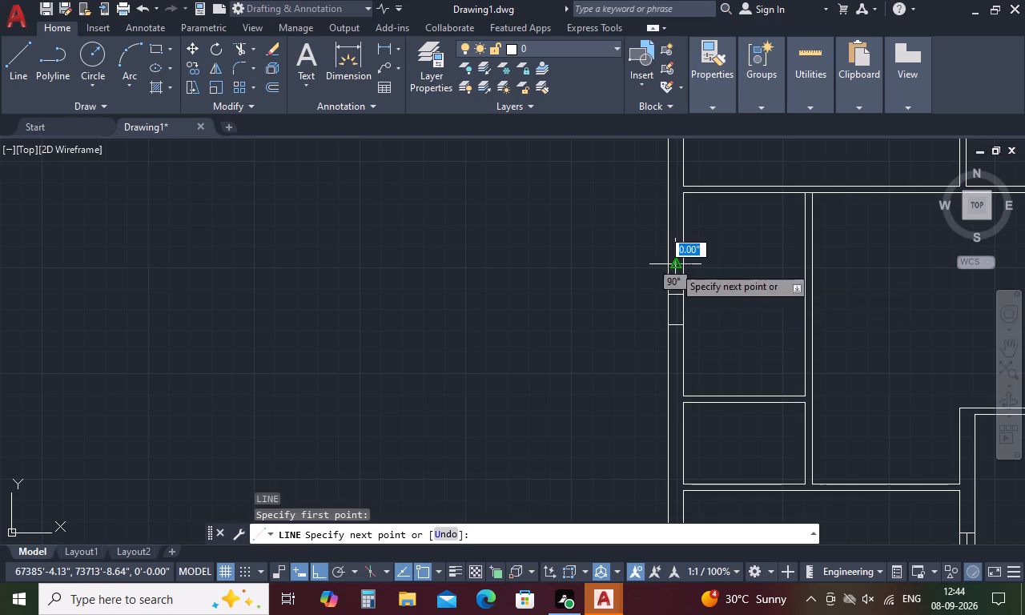
click(673, 324)
key(space)
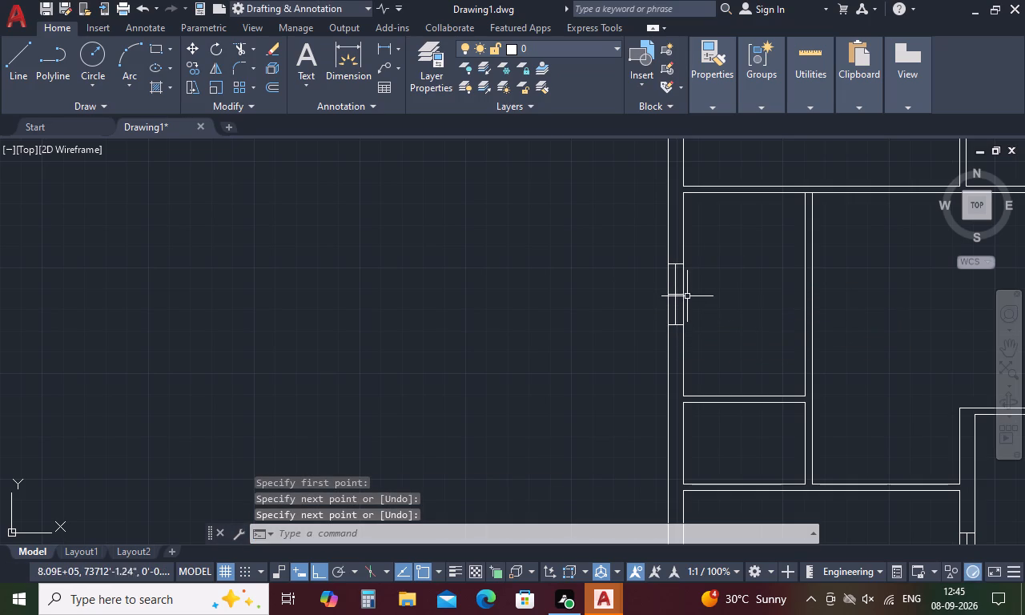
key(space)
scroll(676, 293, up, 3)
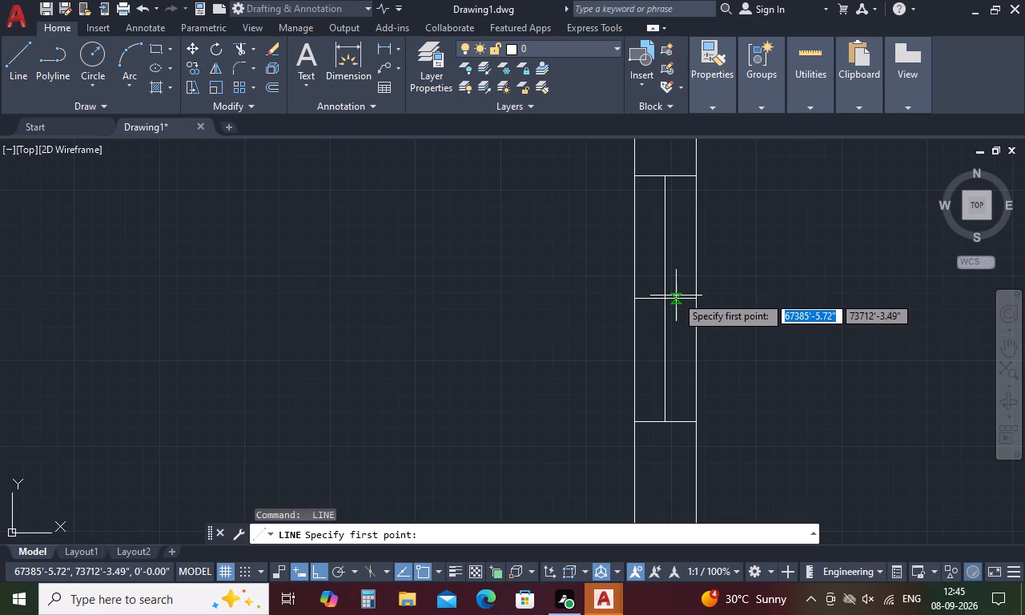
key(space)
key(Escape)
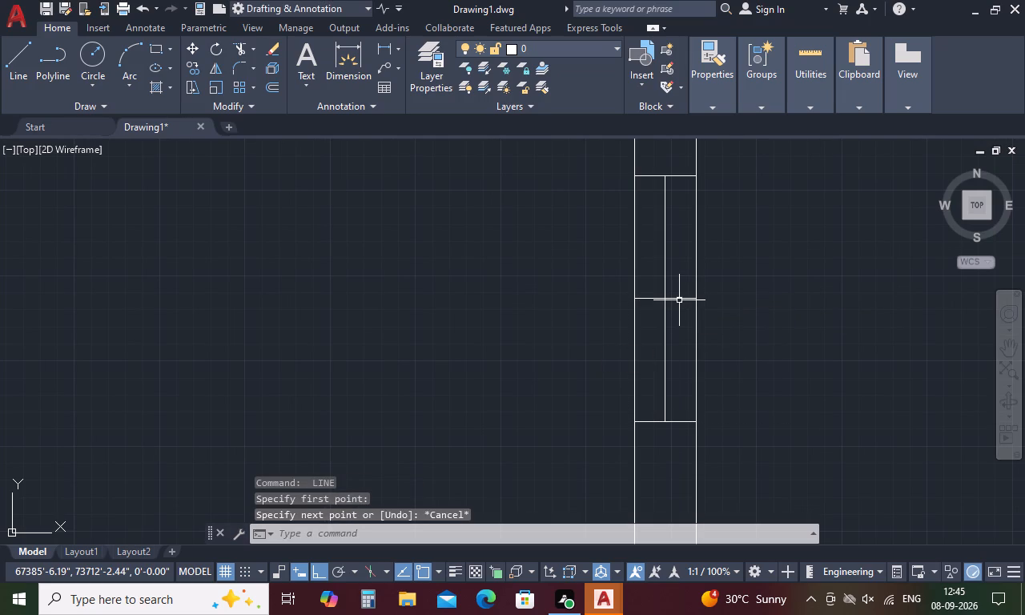
Erase the short middle line of the opening beside the narrow middle-left room.
click(679, 299)
key(Delete)
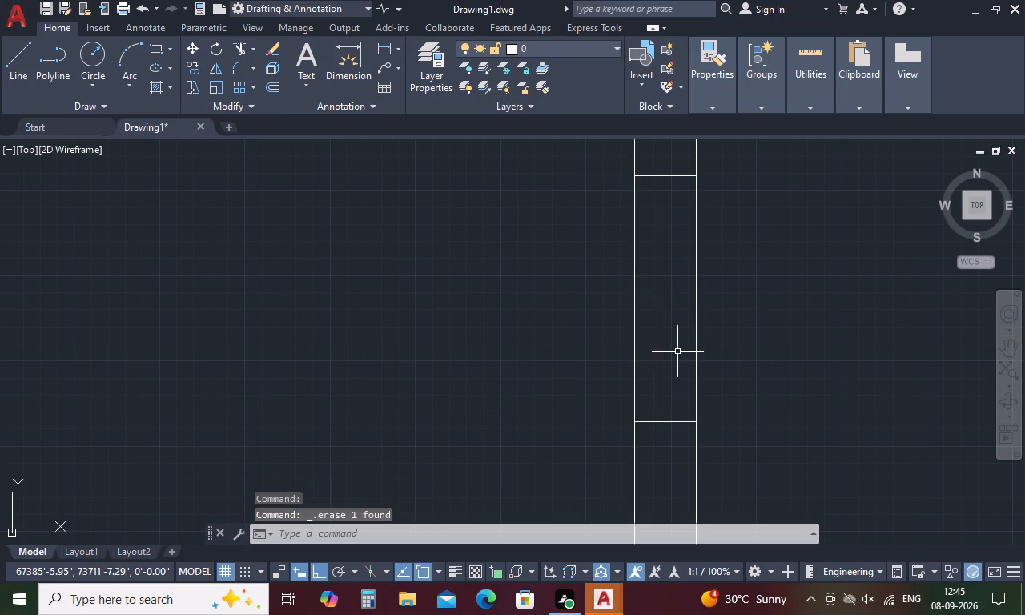
Draw a short horizontal line across the left exterior wall at the midpoint of the small room's left wall, below the narrow middle-left room.
scroll(677, 347, down, 7)
scroll(697, 410, up, 1)
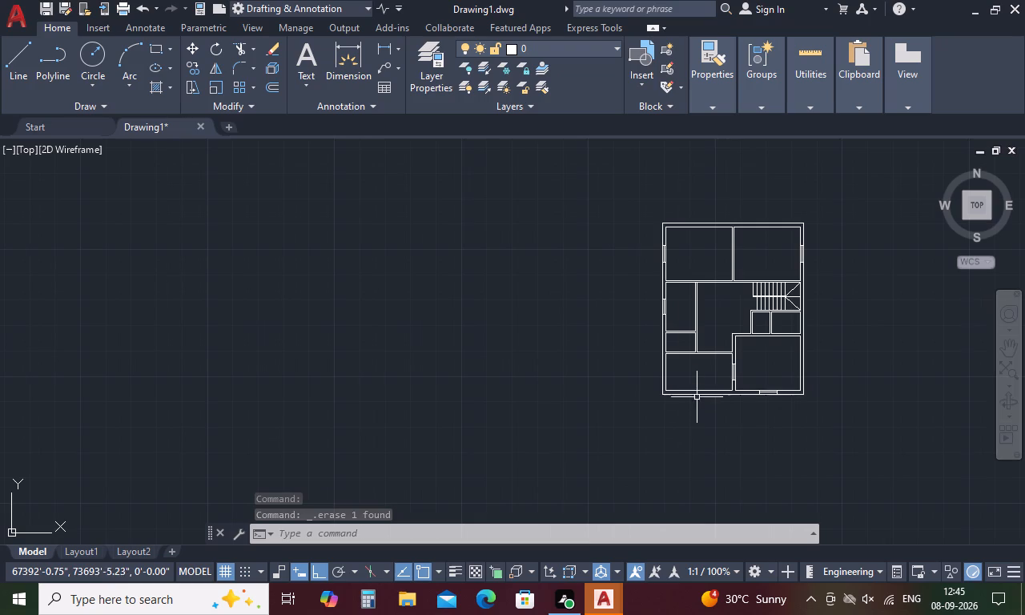
key(space)
scroll(669, 331, up, 4)
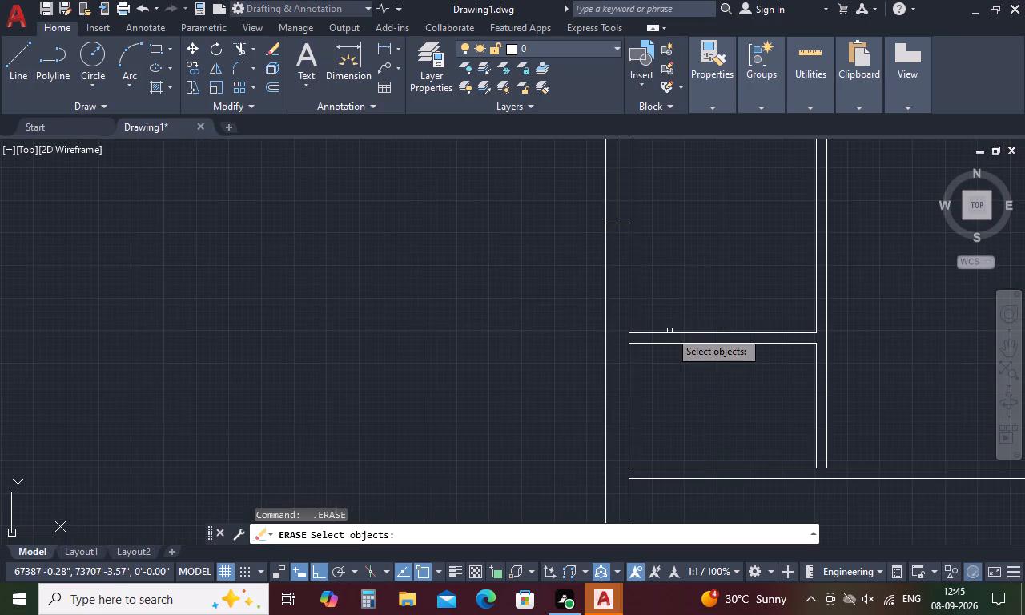
key(space)
key(l)
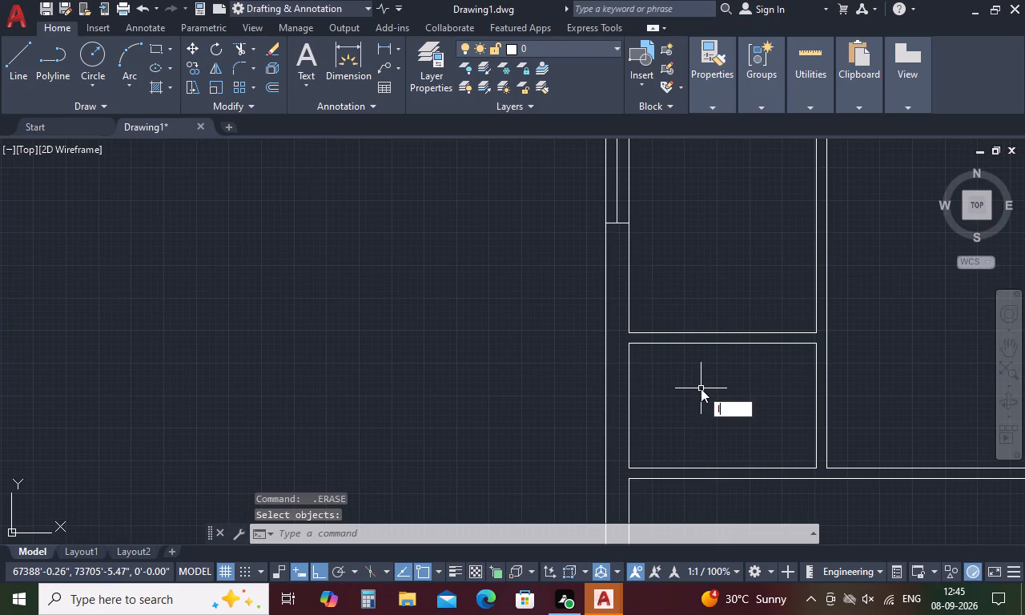
key(space)
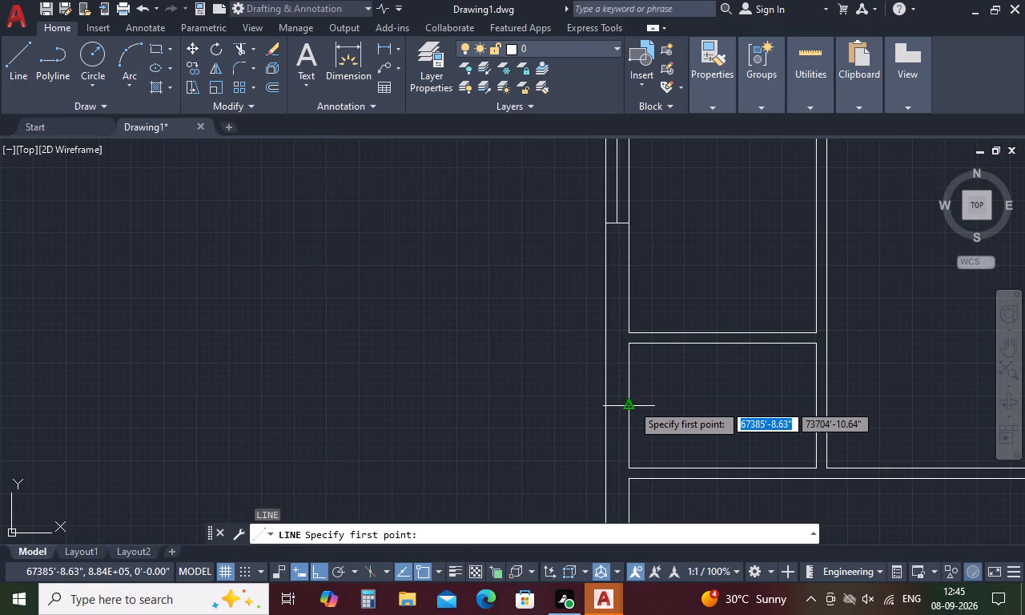
click(632, 404)
click(607, 404)
key(space)
Offset the short line beside the small left room 1'3" both upward and downward.
text(o)
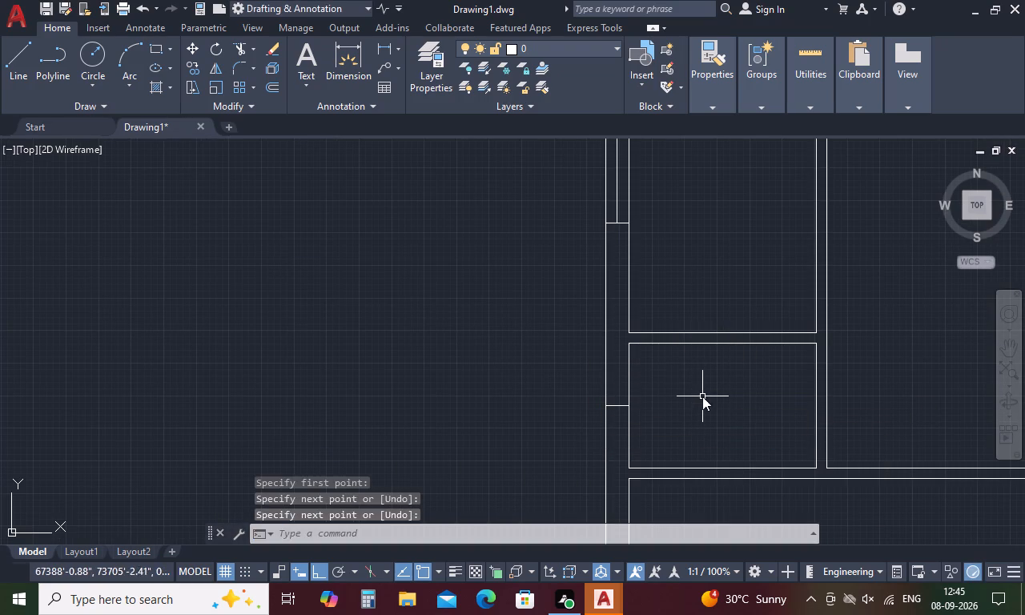
key(space)
key(2)
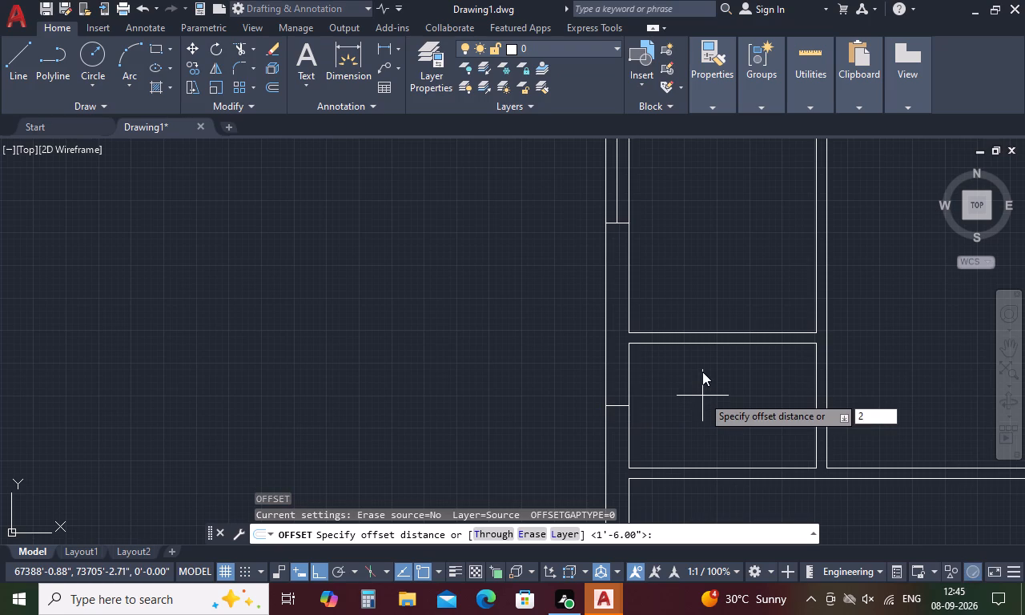
key(BackSpace)
text(1'3)
key(shift+quotedbl)
key(Return)
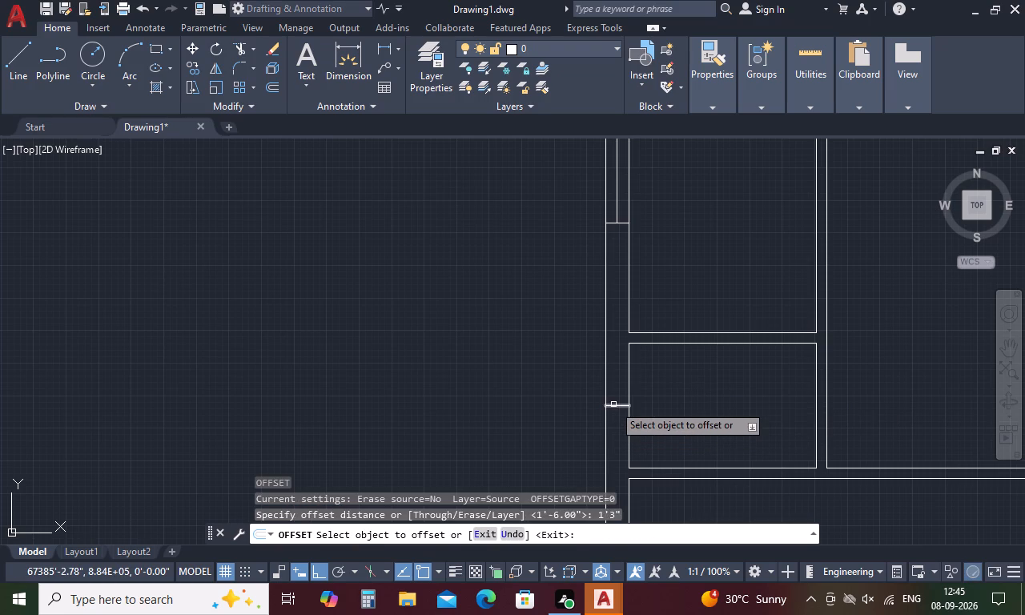
click(613, 404)
click(621, 367)
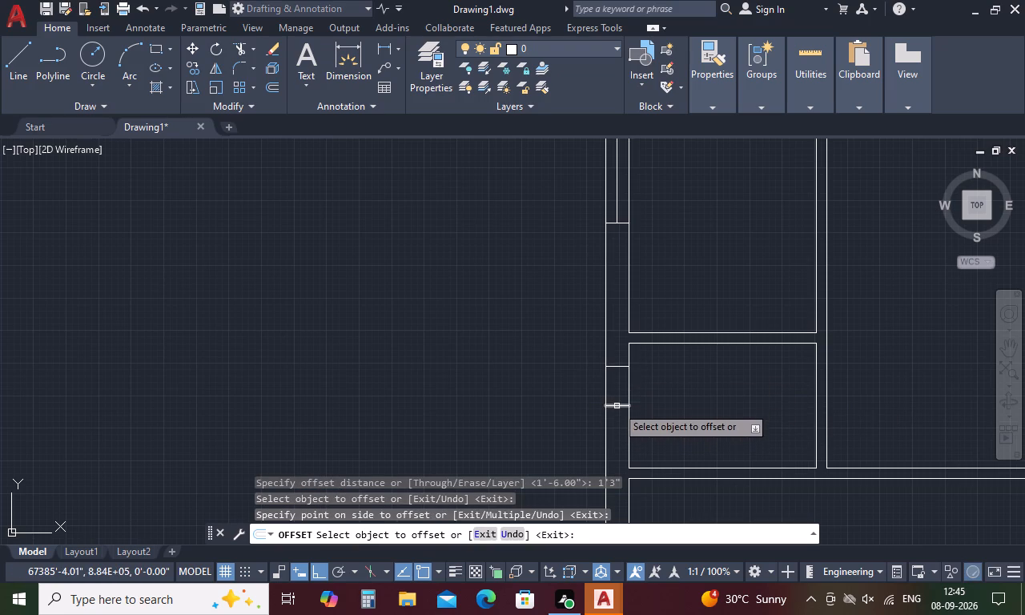
click(617, 406)
click(614, 436)
key(space)
Draw a vertical line joining the midpoints of the upper and lower offset lines beside the small left room.
key(l)
key(space)
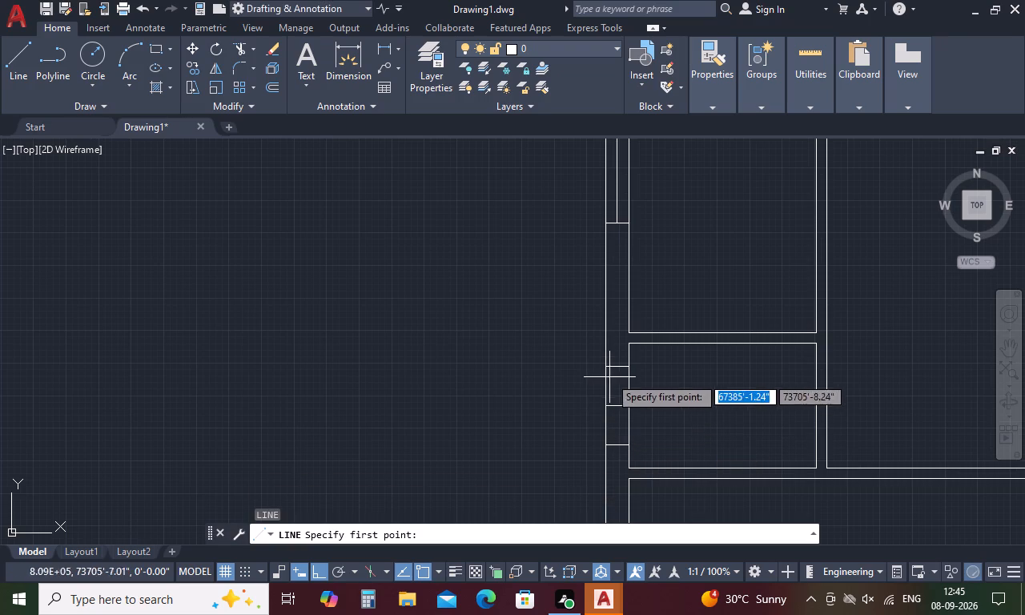
click(613, 367)
click(614, 446)
key(space)
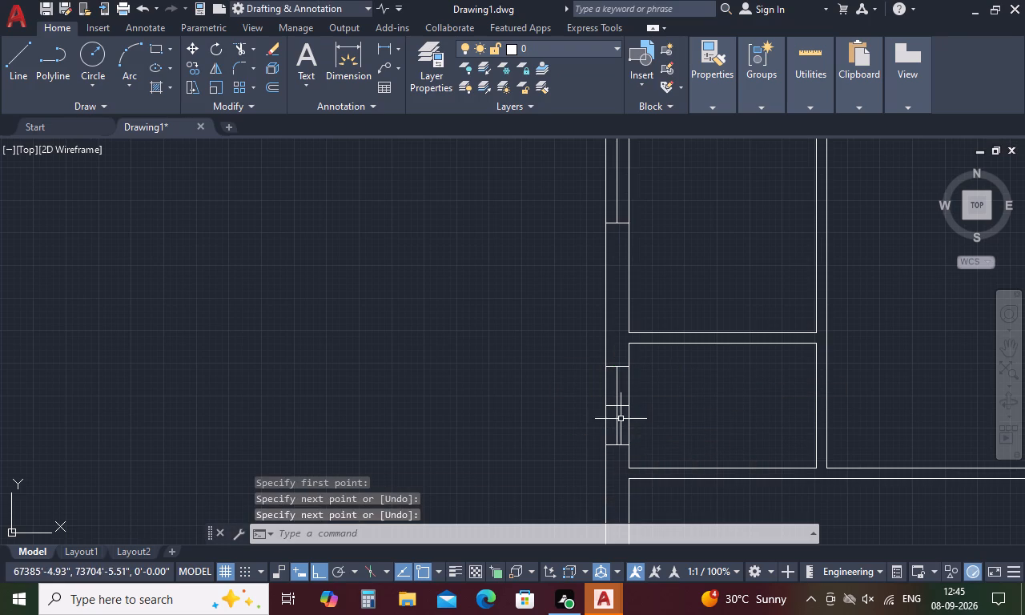
Erase the short middle line of the opening beside the small left room.
click(622, 407)
key(Delete)
key(Delete)
key(Delete)
key(Delete)
key(Delete)
key(Delete)
key(Delete)
key(Delete)
key(Delete)
key(Delete)
key(Delete)
key(Delete)
key(Delete)
key(Delete)
key(Delete)
key(Delete)
key(Delete)
key(Delete)
key(Delete)
key(Delete)
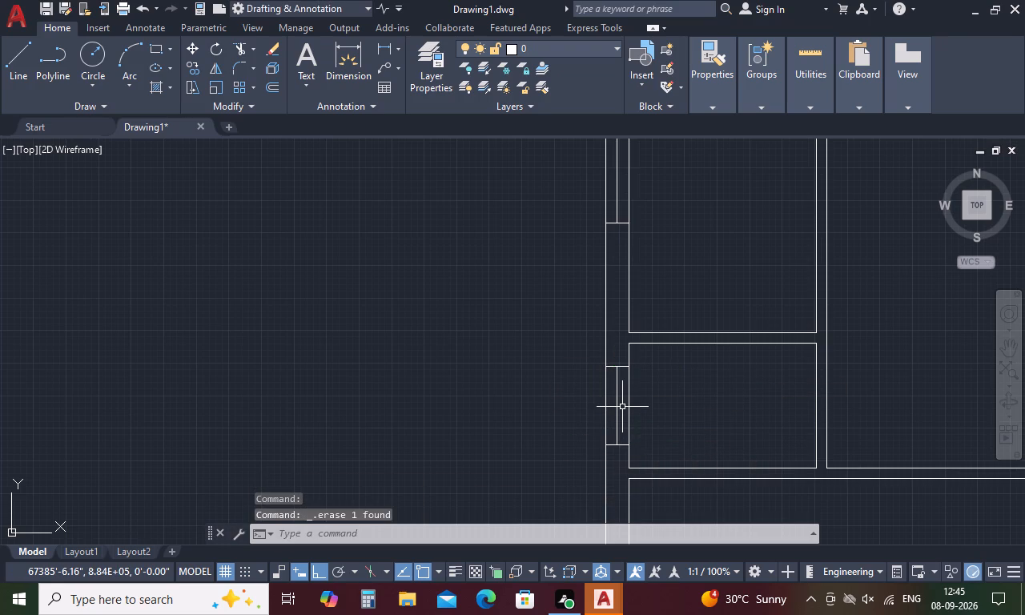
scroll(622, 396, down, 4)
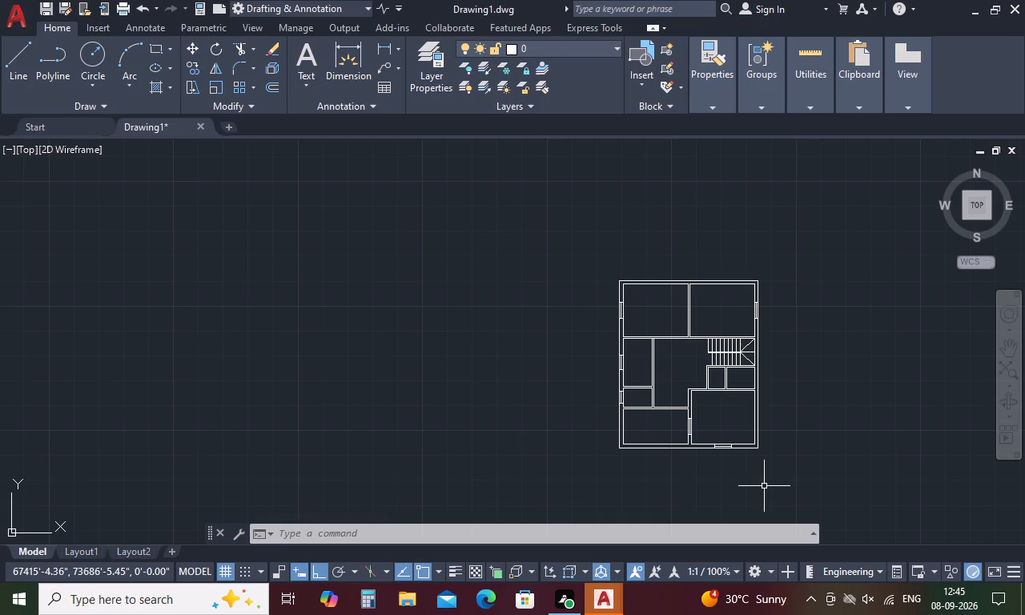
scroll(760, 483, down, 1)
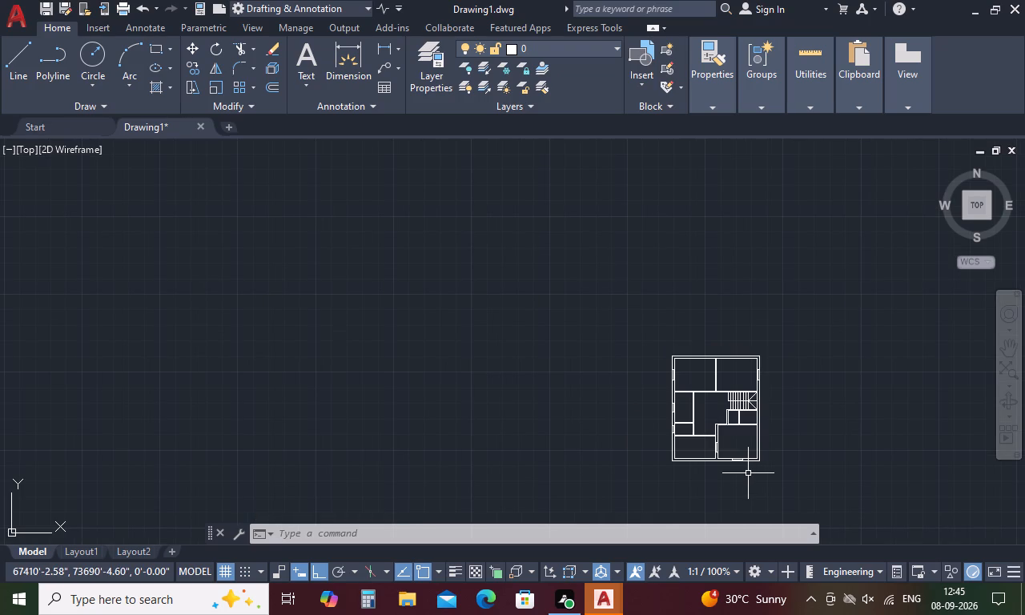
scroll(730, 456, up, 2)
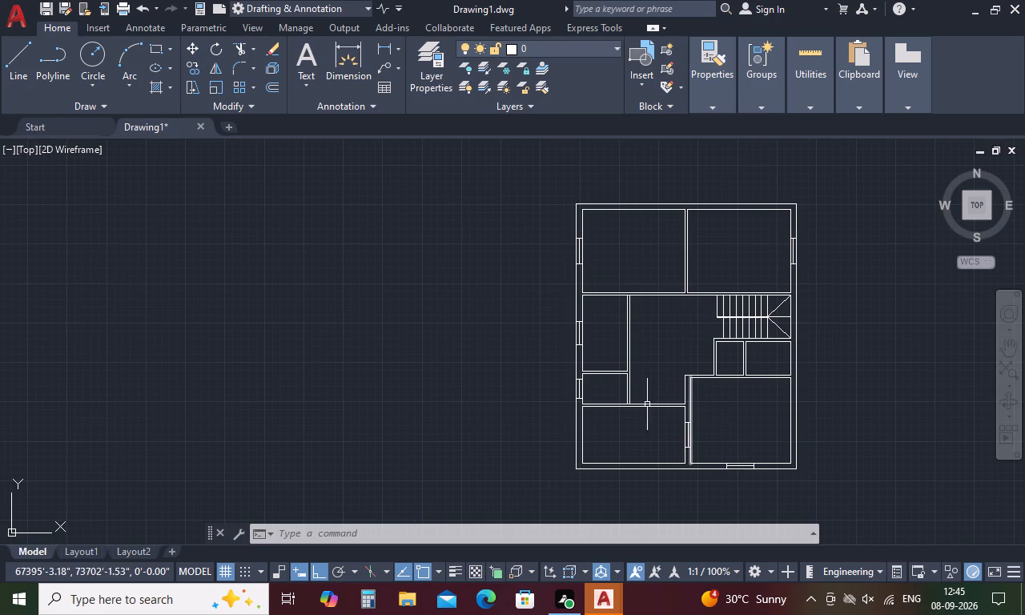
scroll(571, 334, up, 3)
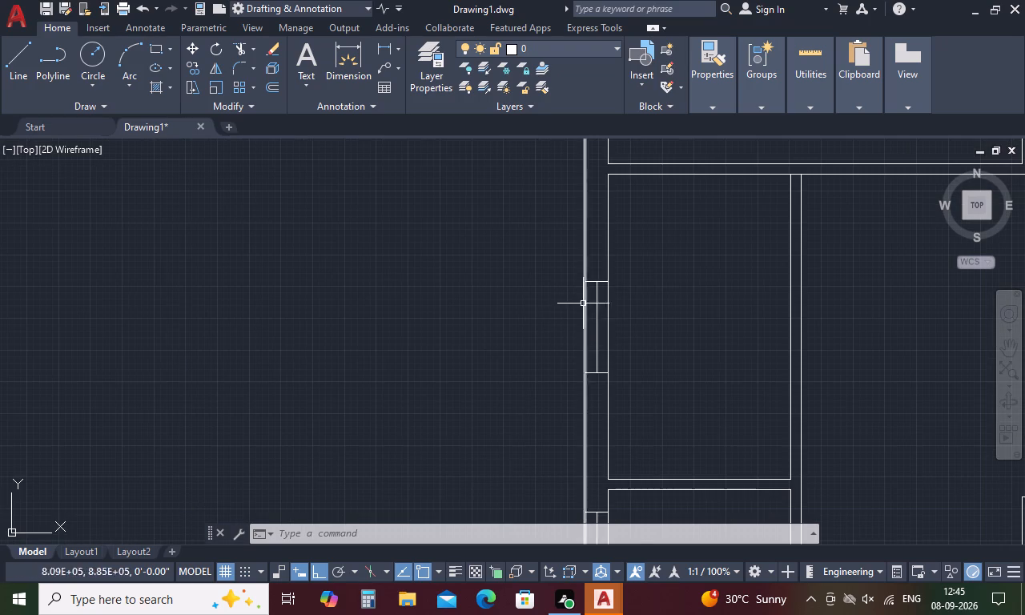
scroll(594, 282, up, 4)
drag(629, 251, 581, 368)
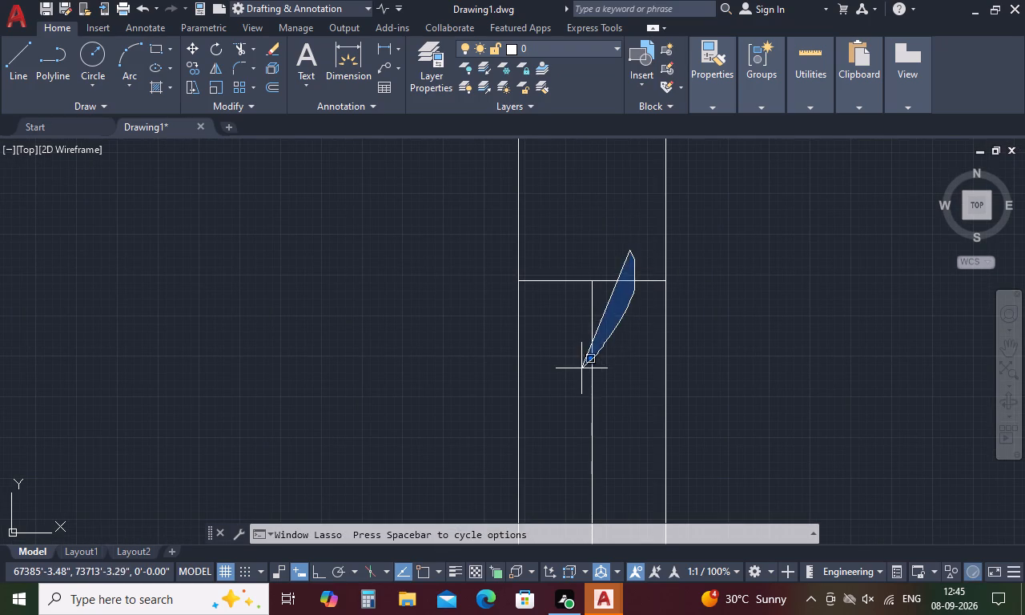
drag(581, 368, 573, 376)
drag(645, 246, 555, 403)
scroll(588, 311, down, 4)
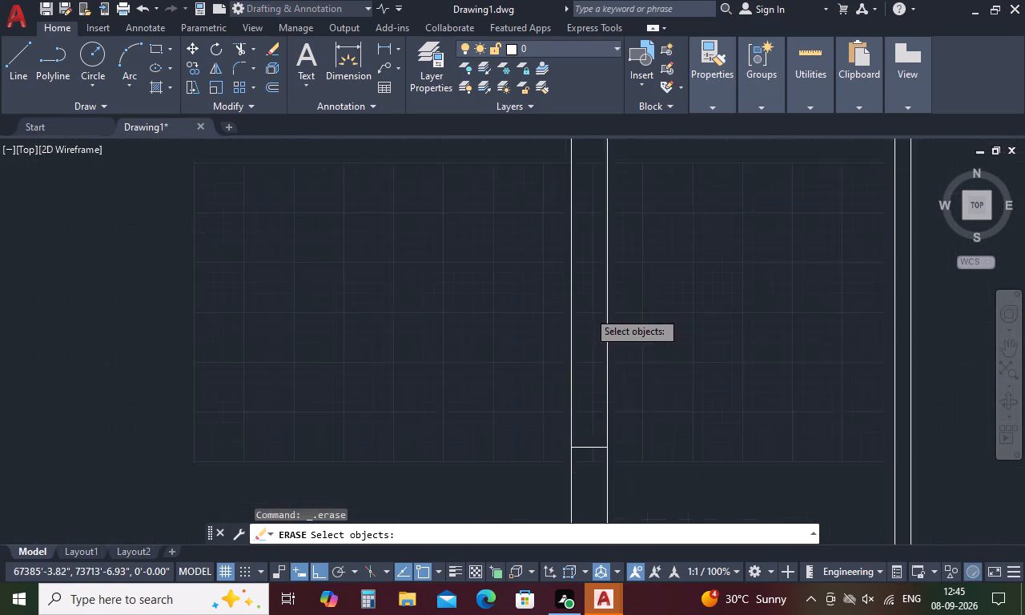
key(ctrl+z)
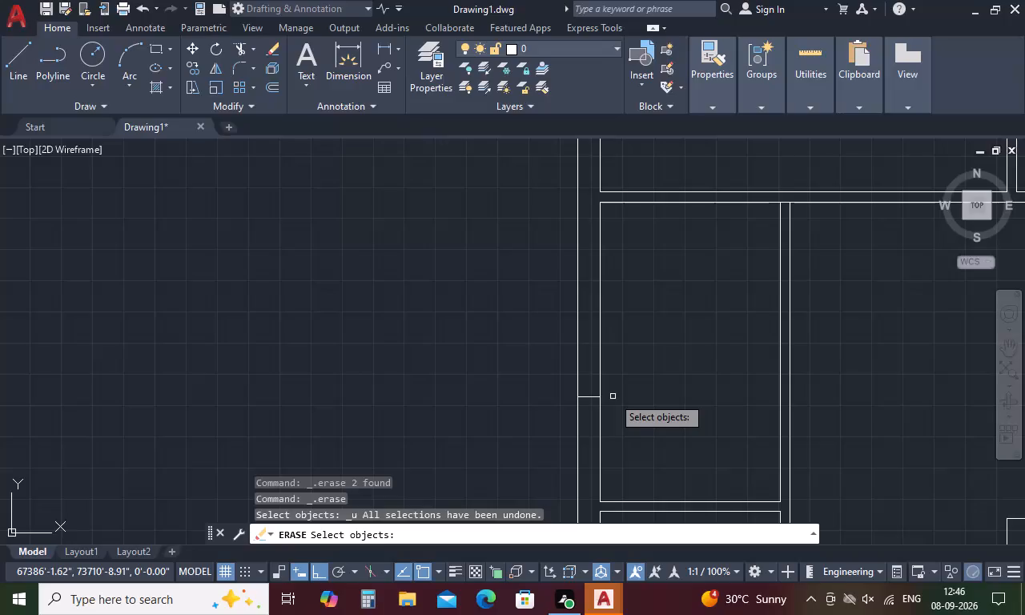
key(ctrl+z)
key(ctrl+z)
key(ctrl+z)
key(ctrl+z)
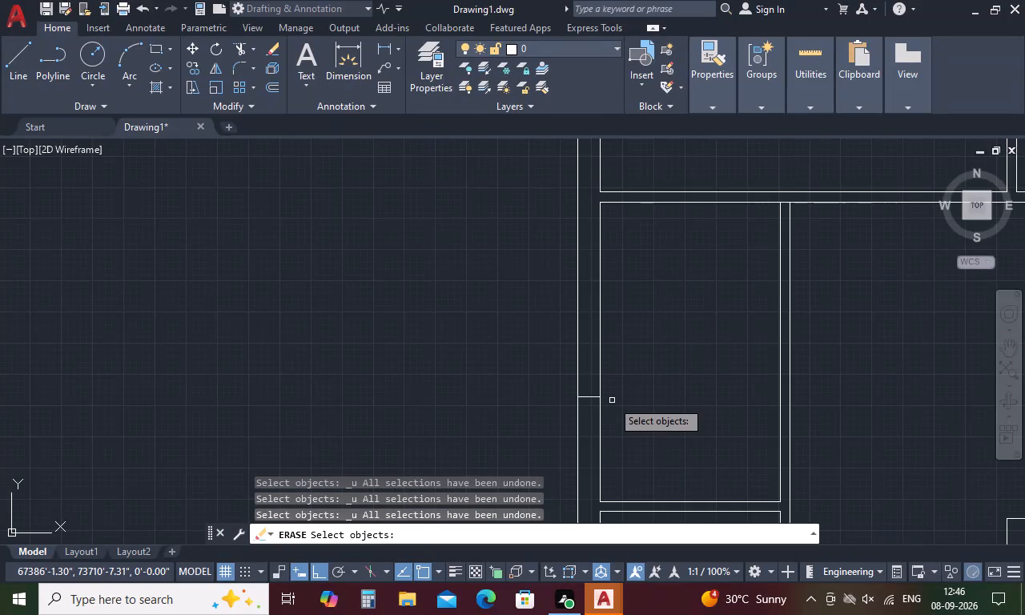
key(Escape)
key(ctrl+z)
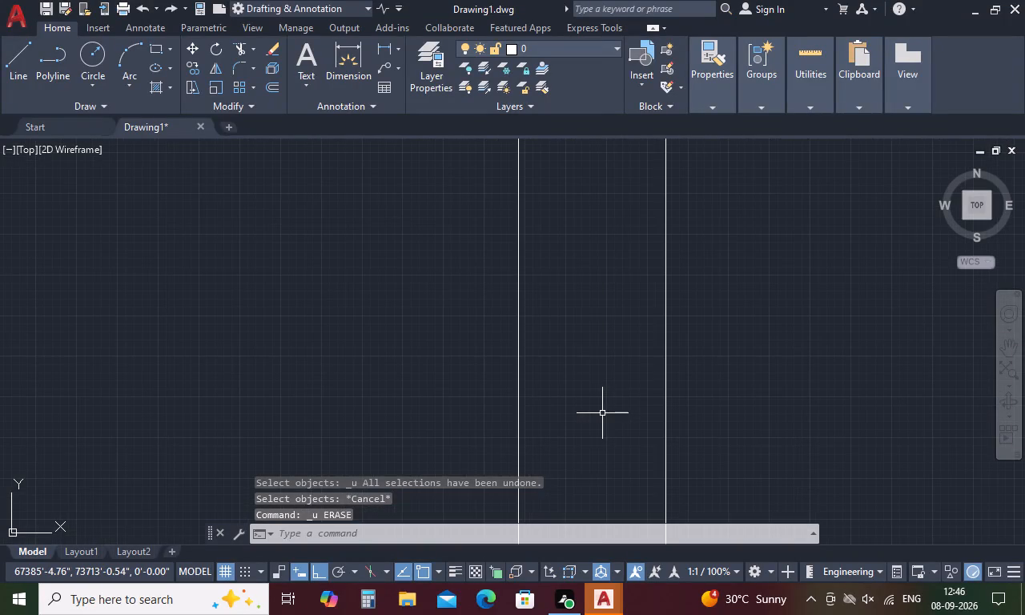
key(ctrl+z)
Copy the narrow middle-left room's window from its midpoint into the right exterior wall, in line with the staircase's middle landing line.
scroll(602, 348, down, 4)
drag(608, 335, 596, 367)
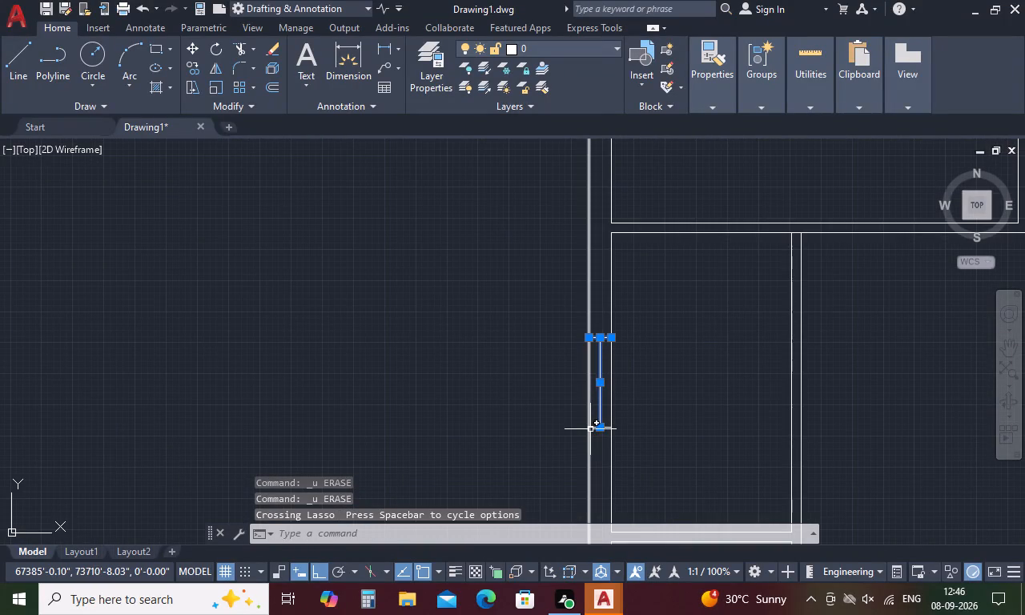
click(593, 428)
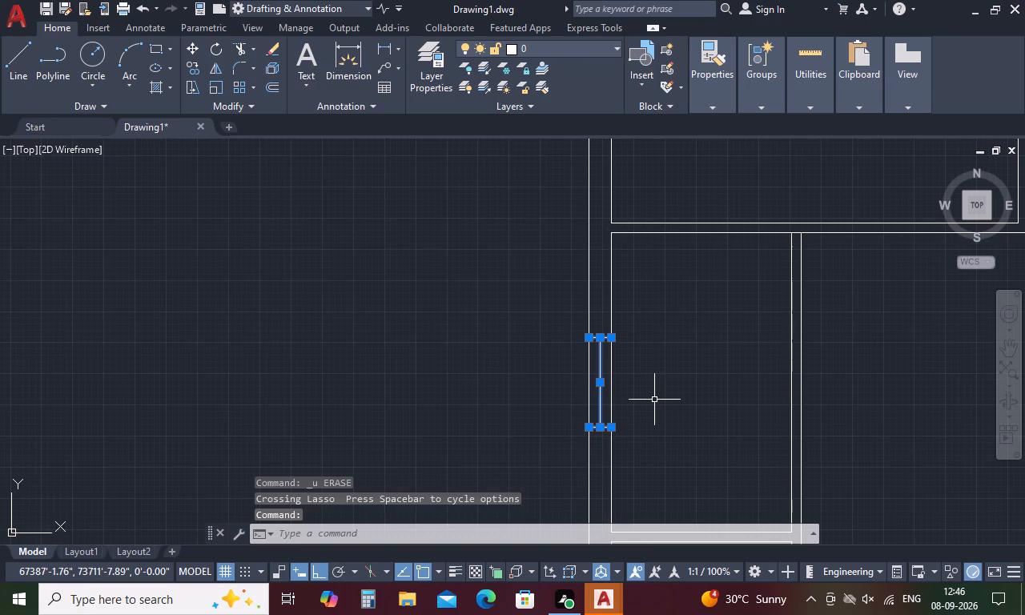
right_click(661, 380)
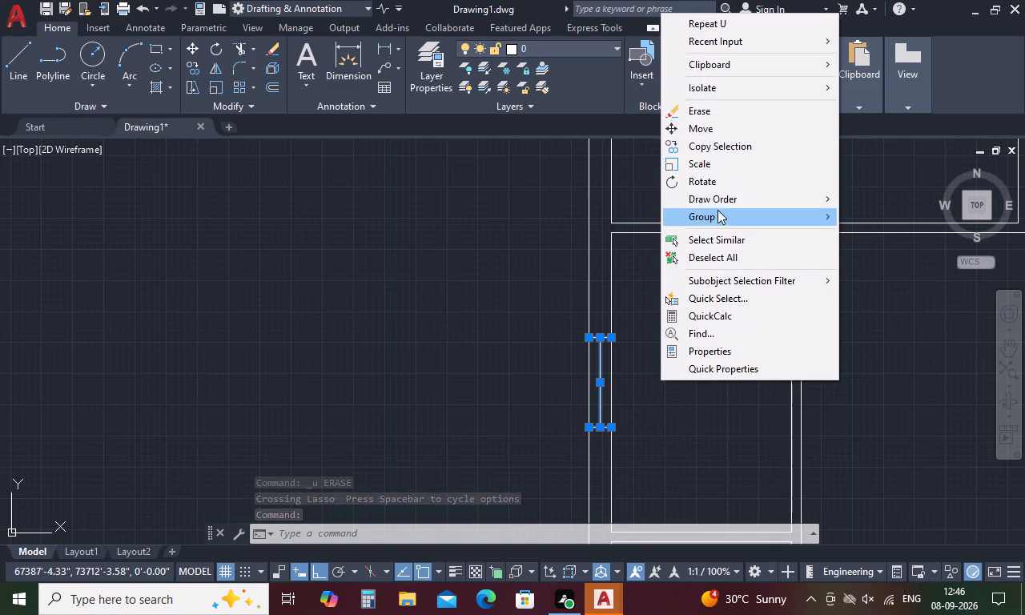
click(753, 144)
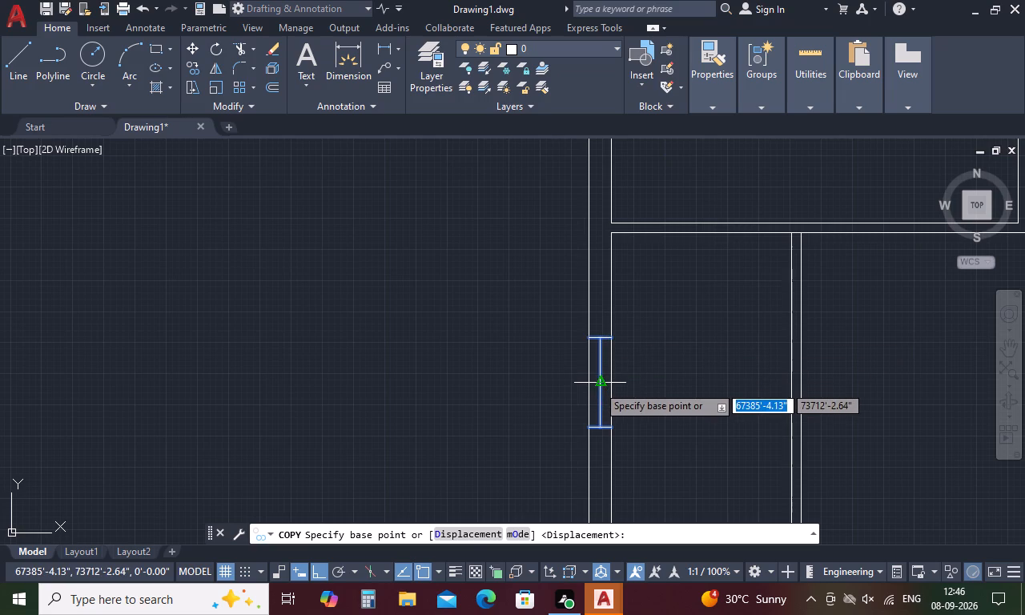
click(597, 385)
scroll(631, 375, down, 4)
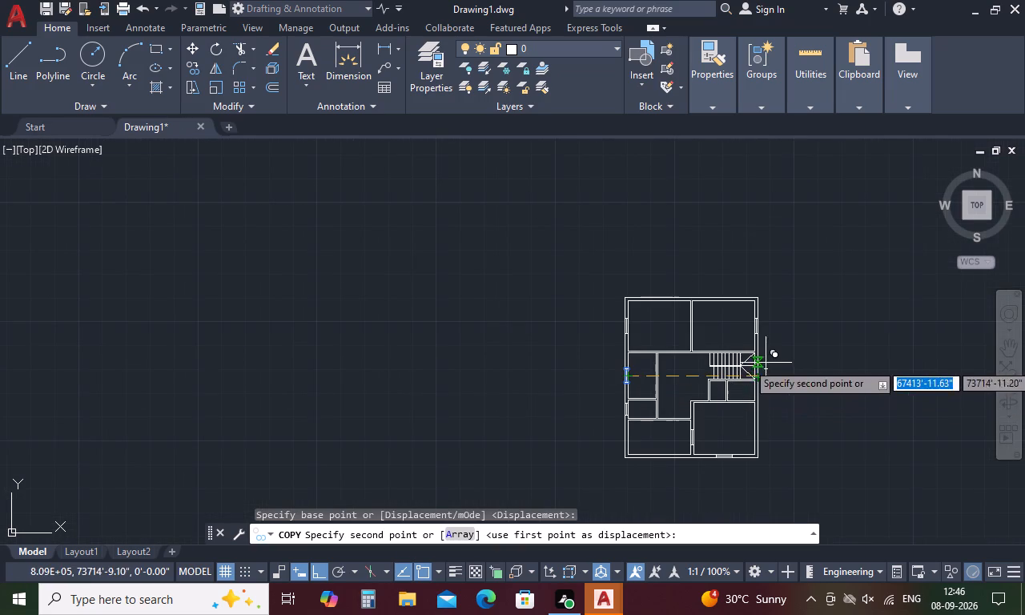
scroll(766, 361, up, 4)
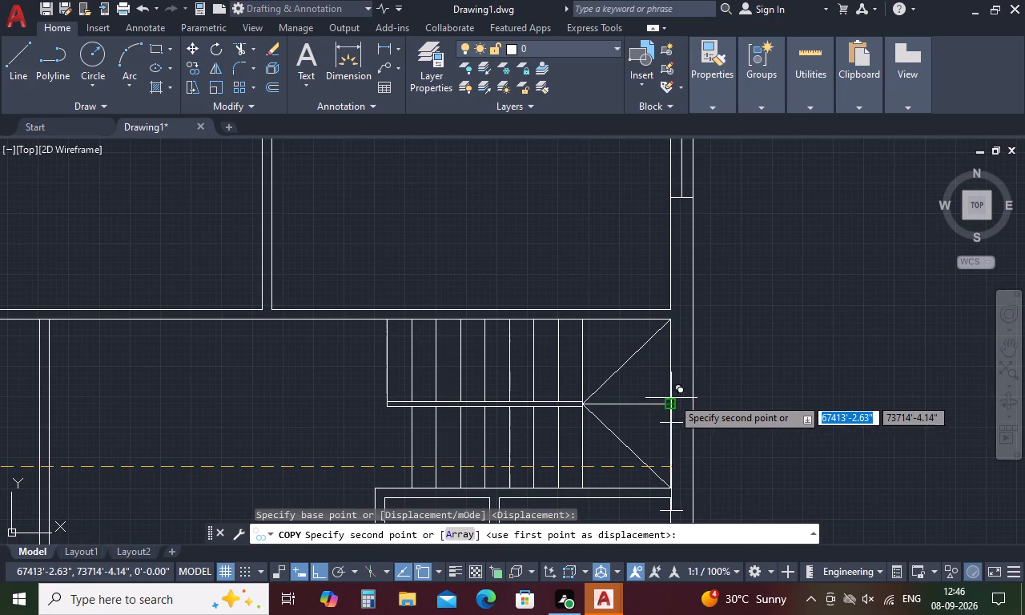
key(F8)
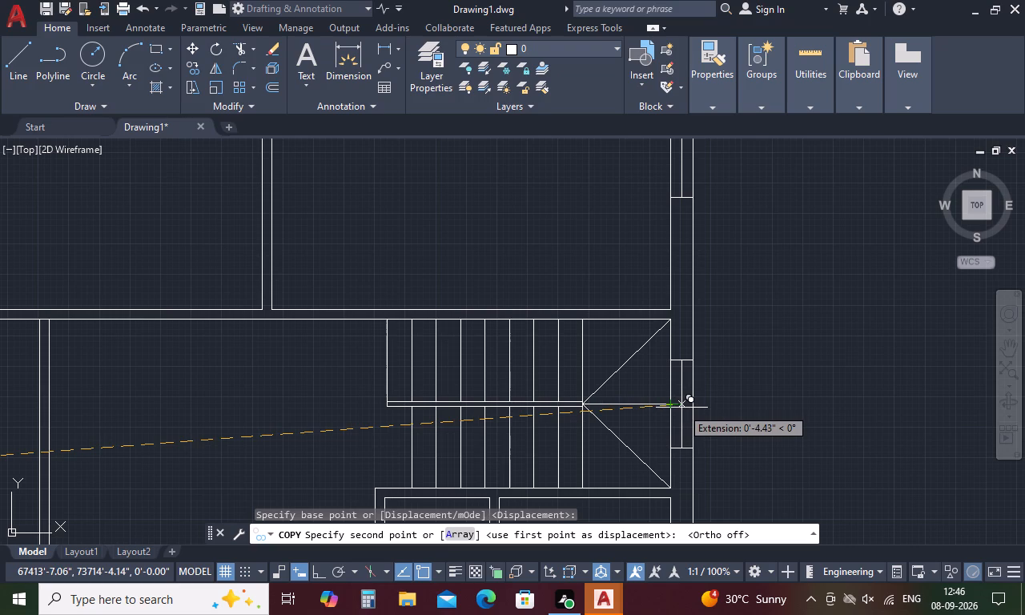
click(681, 408)
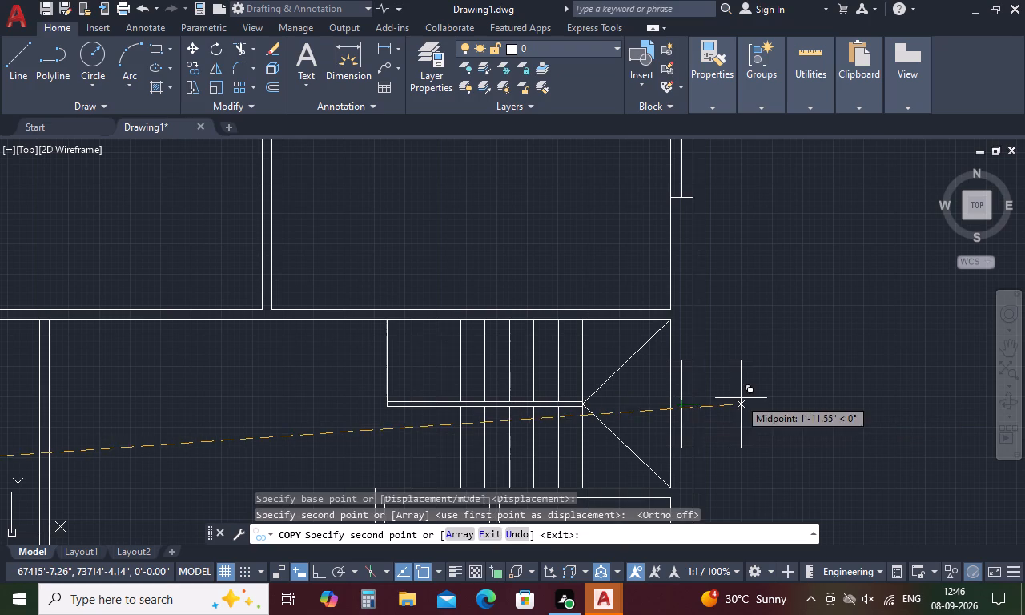
key(space)
Move the copied staircase window so the inner end of its lower line meets the right exterior wall's inner face.
scroll(689, 436, up, 3)
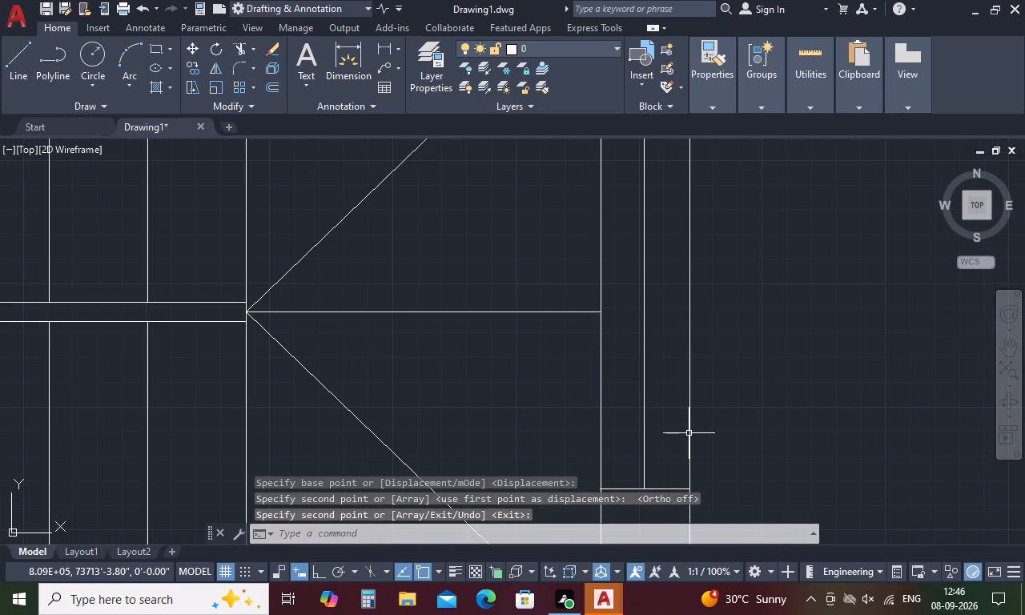
scroll(686, 434, down, 1)
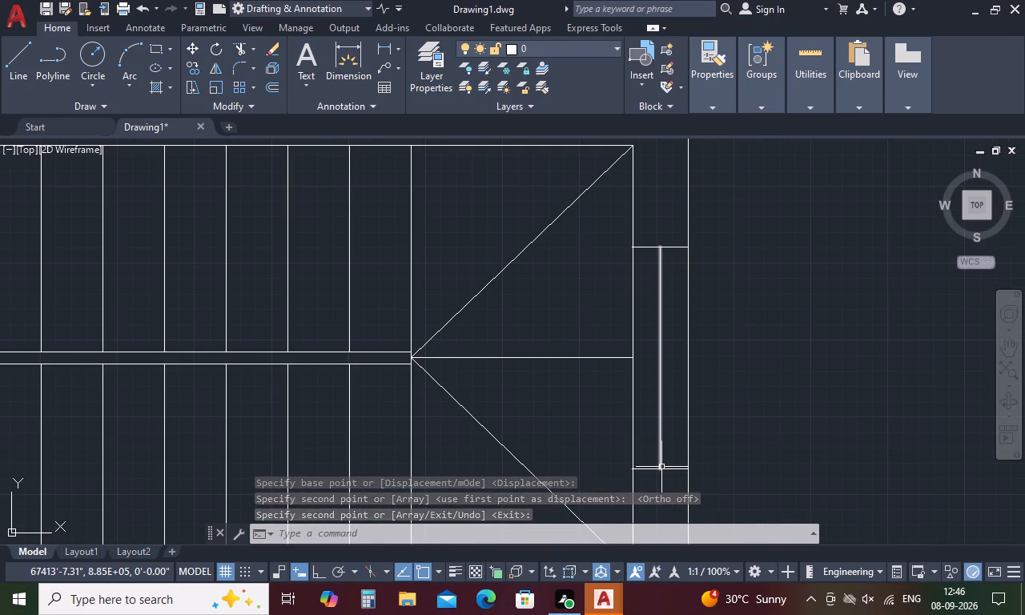
click(675, 246)
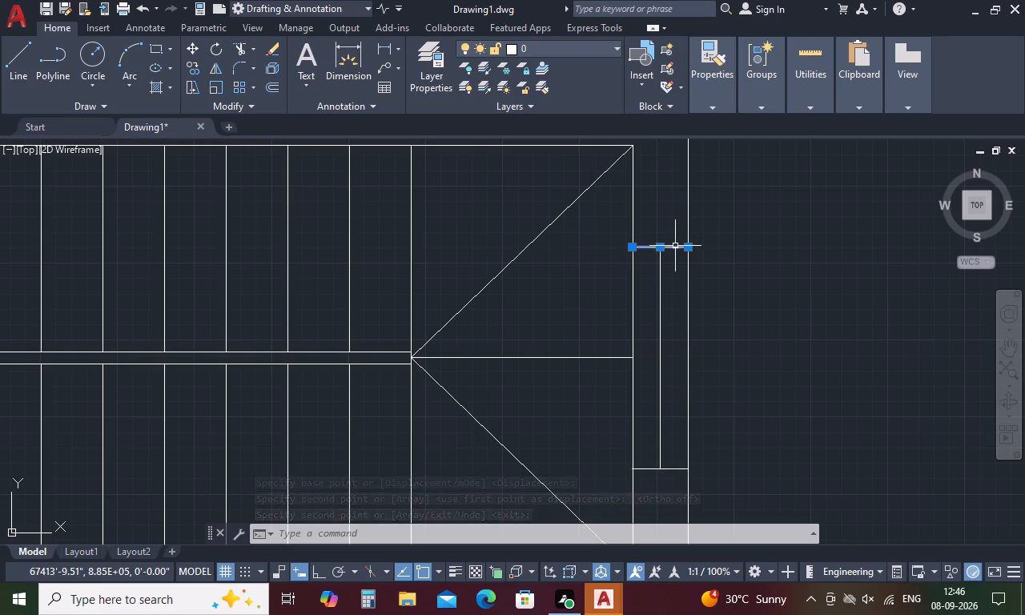
scroll(673, 431, down, 1)
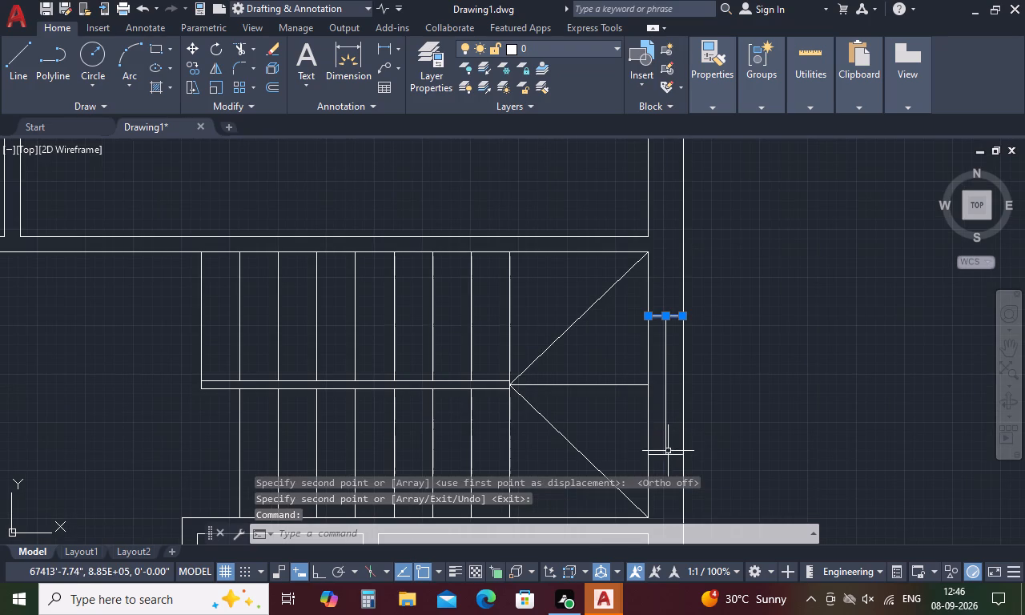
click(669, 456)
click(667, 398)
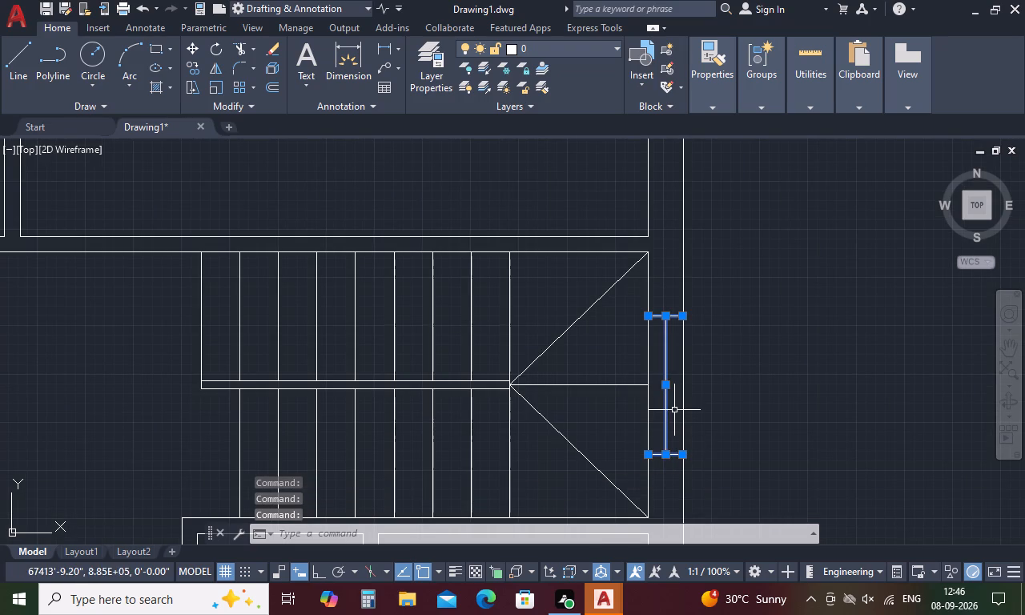
key(comma)
key(BackSpace)
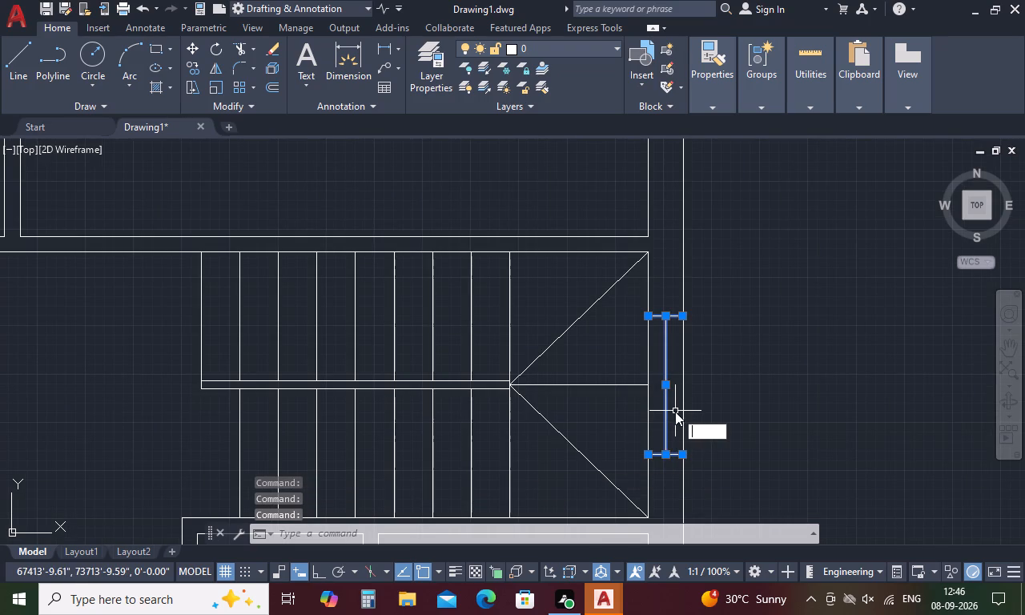
key(m)
key(space)
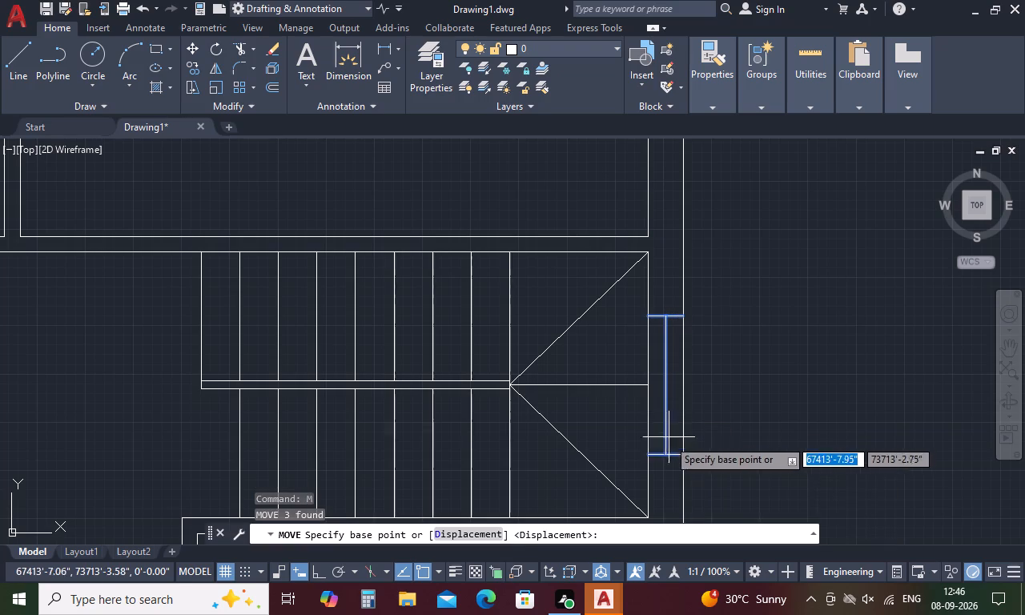
scroll(651, 456, up, 8)
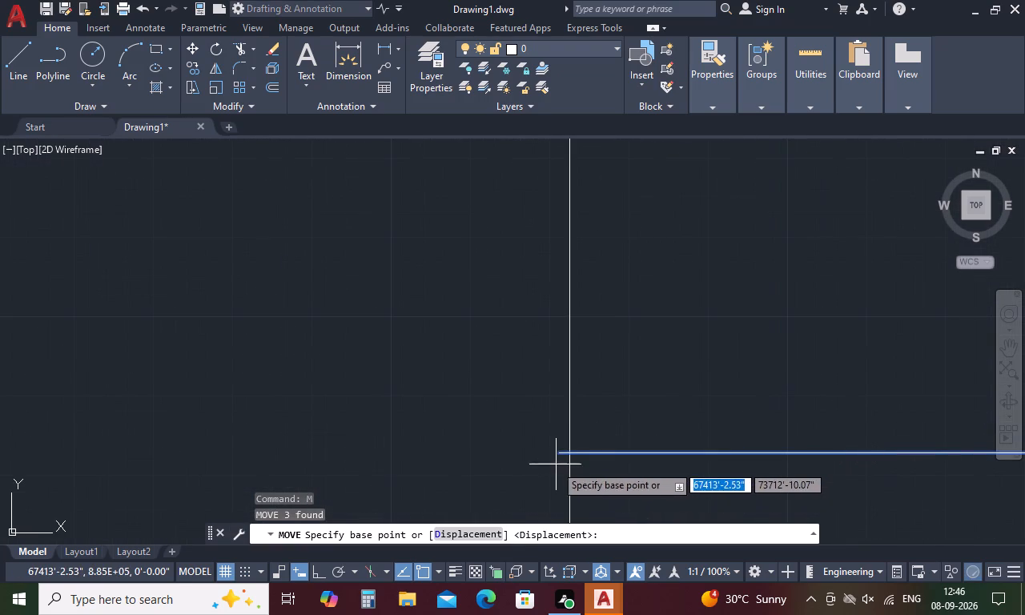
click(554, 452)
click(570, 452)
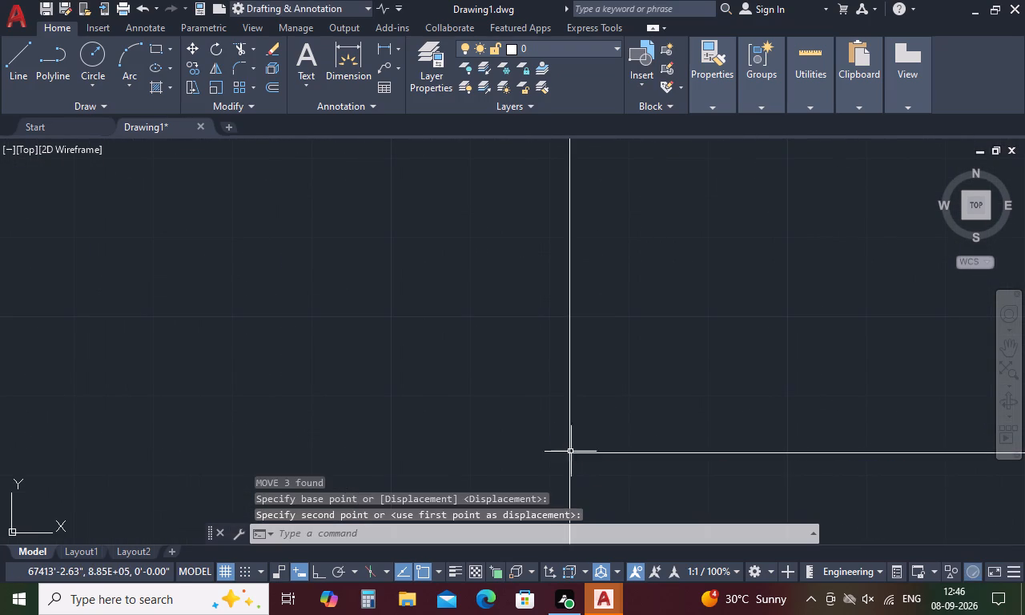
Examine the whole floor plan, checking the window openings and room layout.
scroll(623, 401, down, 7)
key(space)
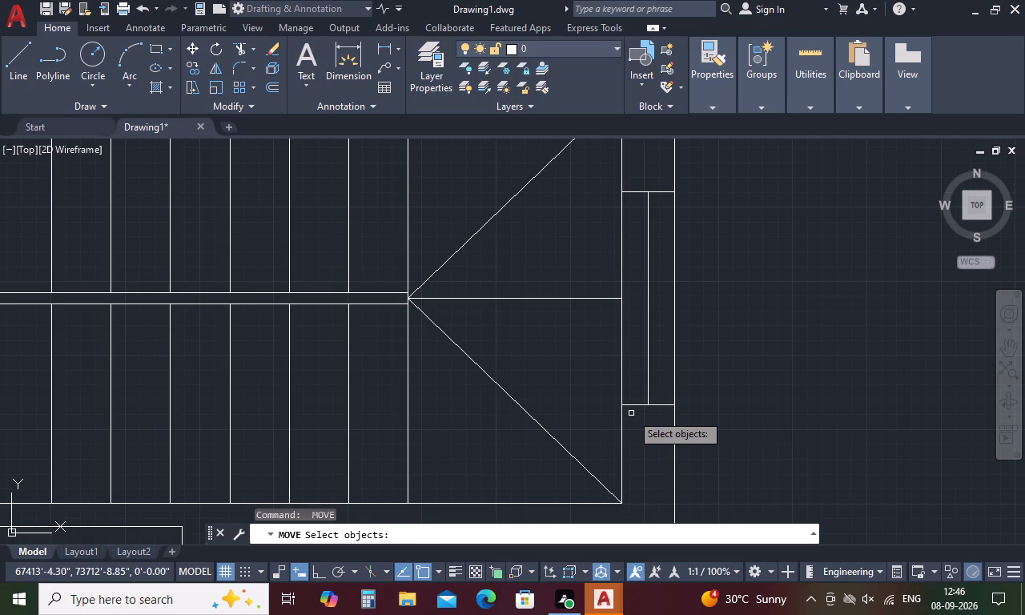
scroll(631, 412, down, 2)
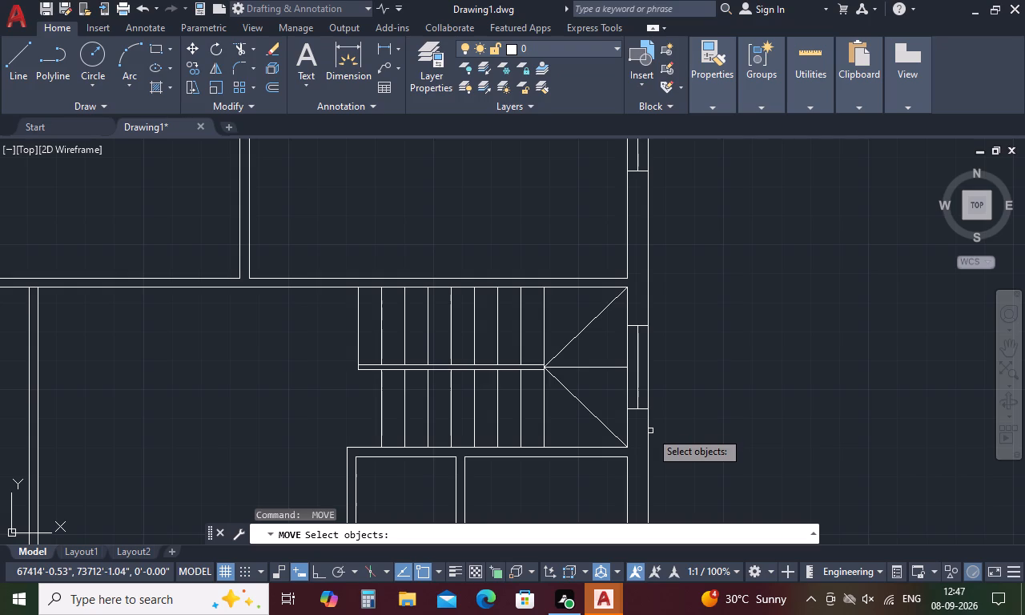
scroll(668, 405, down, 3)
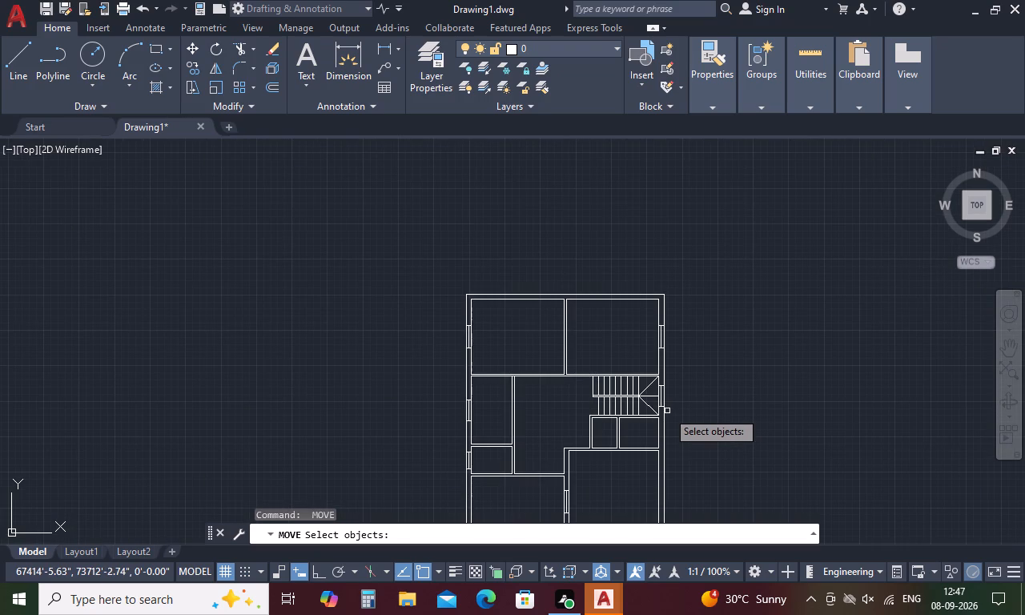
scroll(667, 411, down, 2)
scroll(653, 452, up, 3)
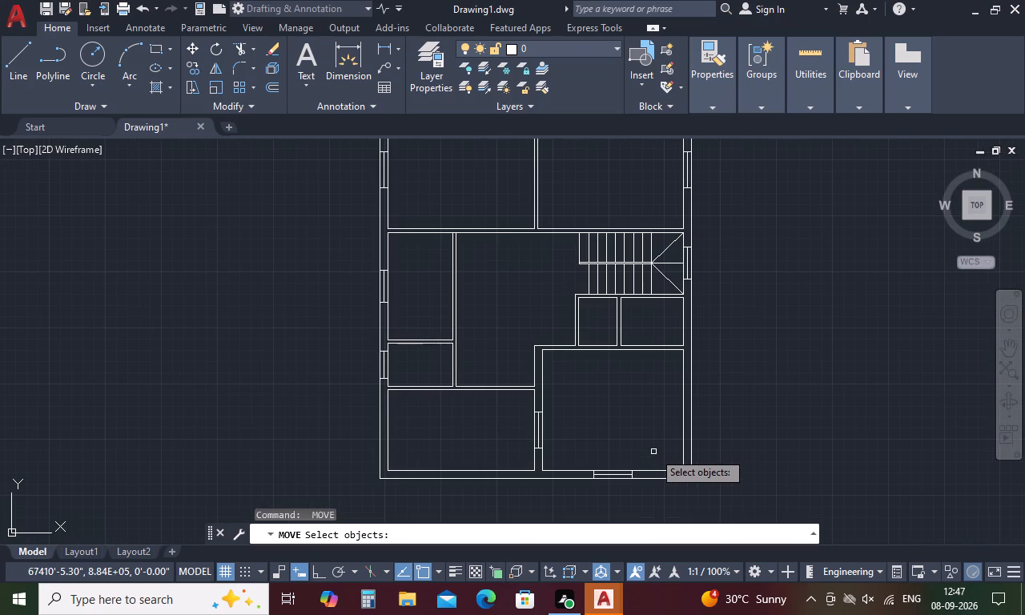
scroll(653, 452, down, 1)
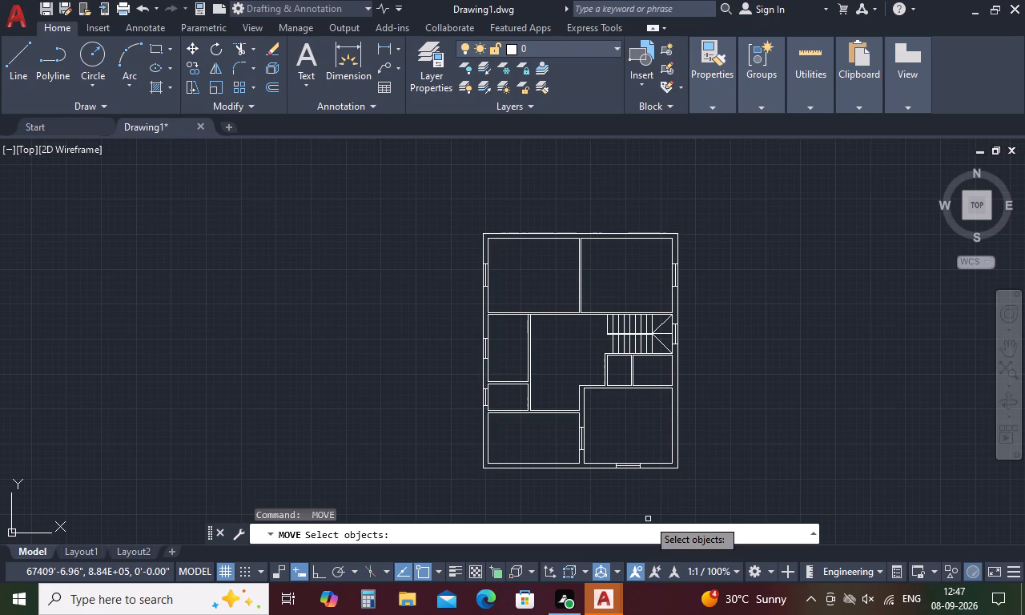
scroll(592, 375, down, 2)
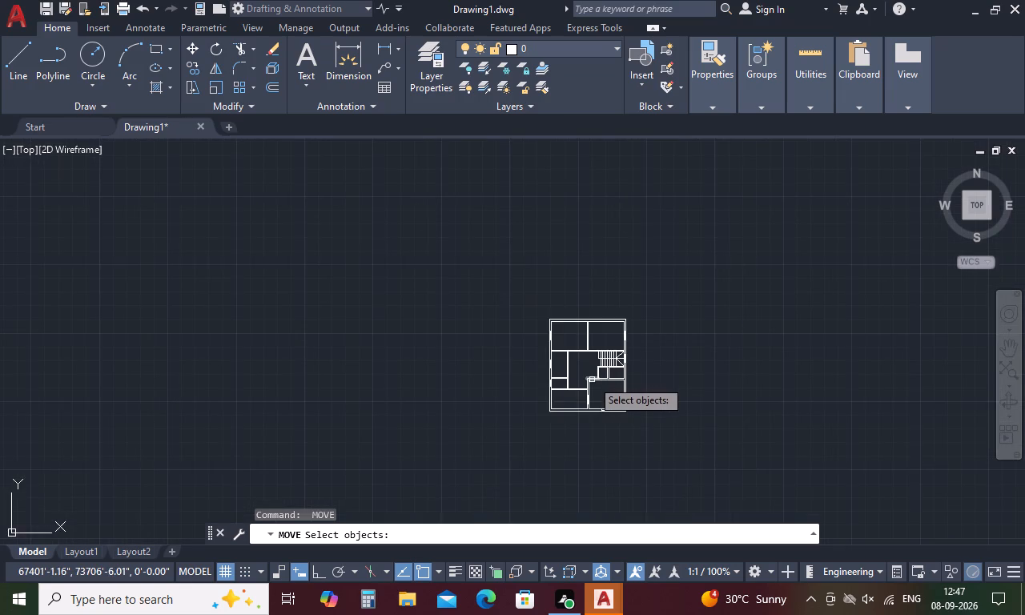
scroll(592, 380, up, 1)
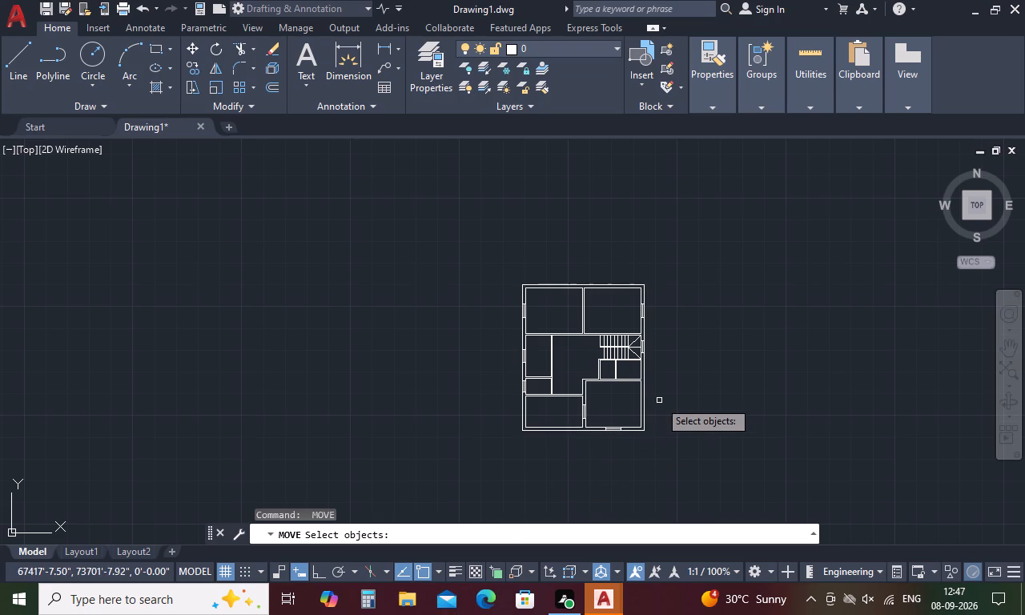
scroll(659, 400, down, 2)
scroll(645, 410, up, 4)
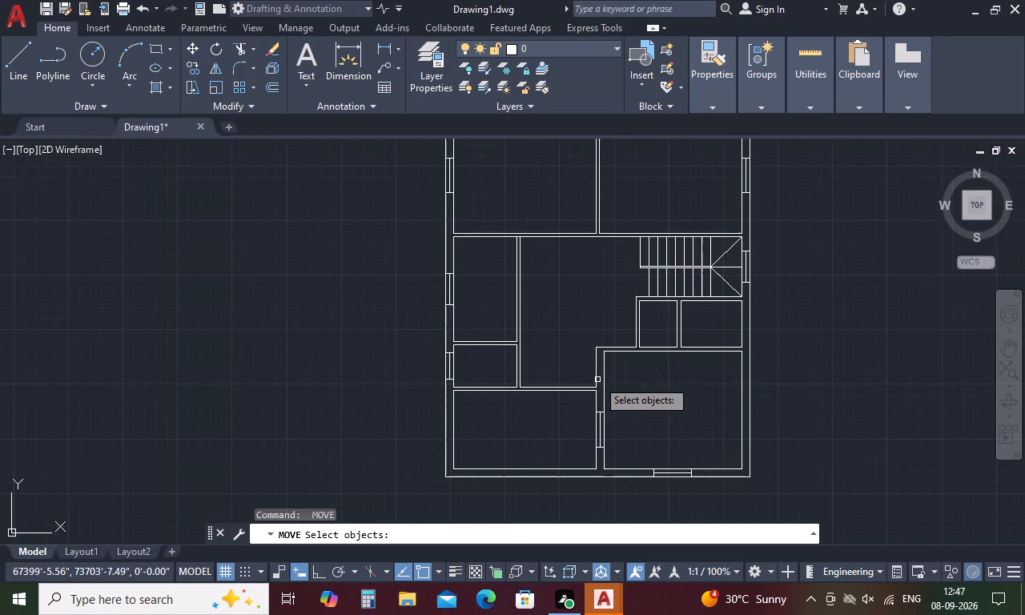
scroll(597, 380, down, 1)
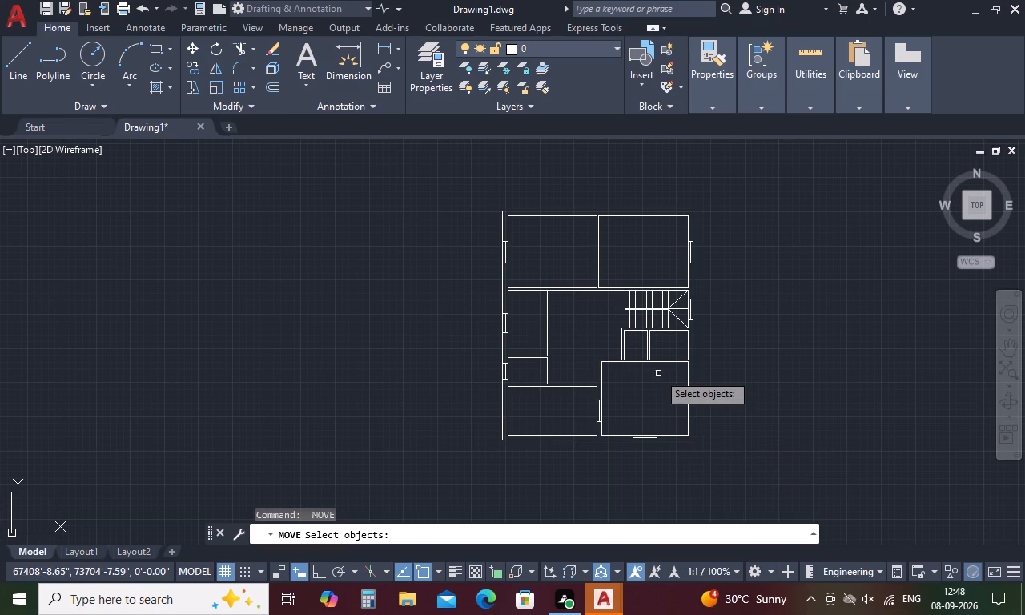
Examine the floor plan's window openings, from the lower rooms up to the rooms beside and below the staircase.
scroll(658, 373, up, 2)
scroll(658, 373, down, 2)
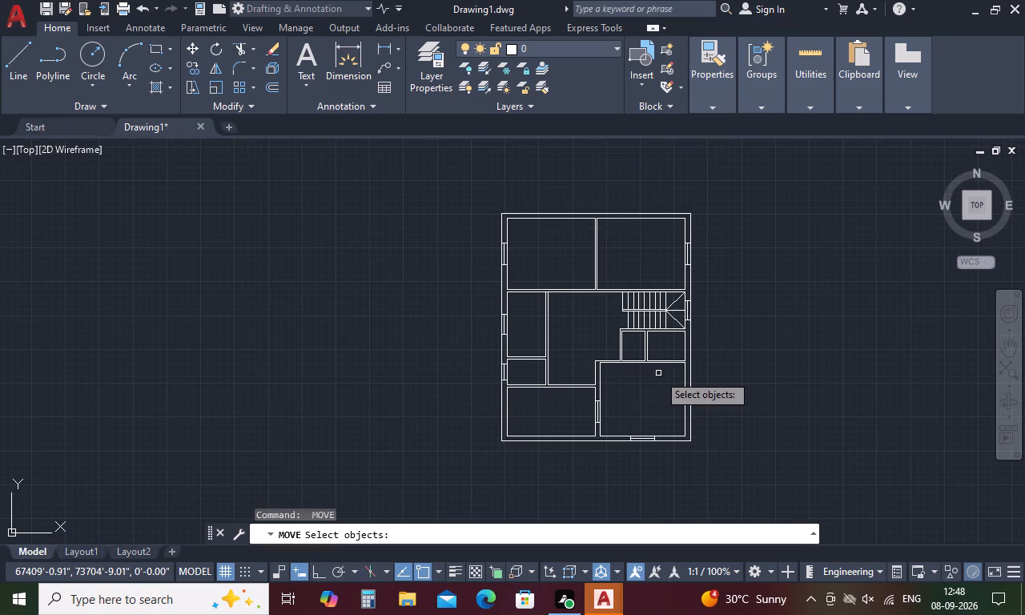
scroll(614, 463, up, 3)
scroll(614, 463, down, 5)
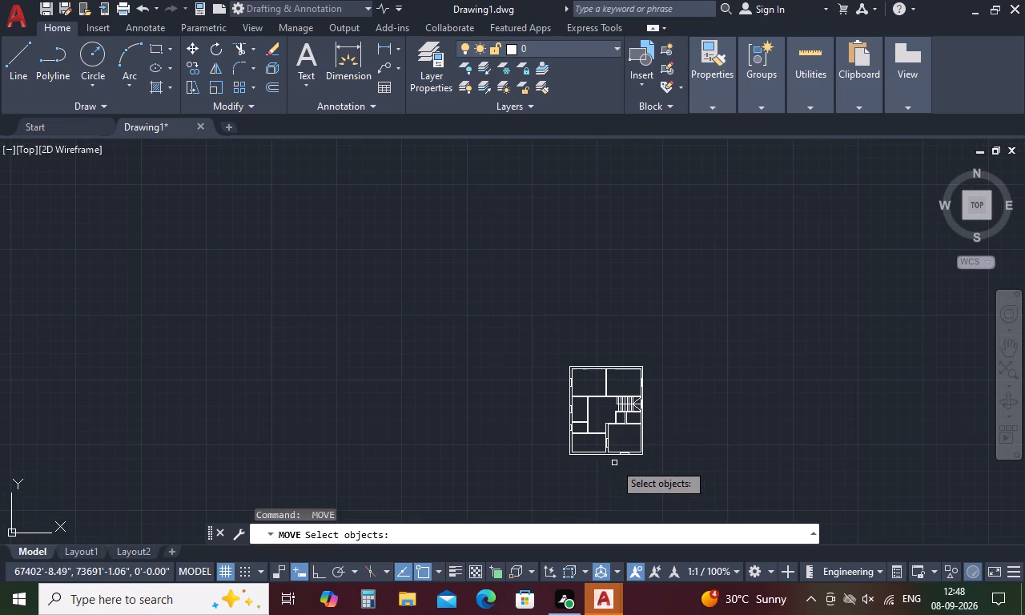
scroll(586, 409, up, 2)
scroll(586, 409, down, 2)
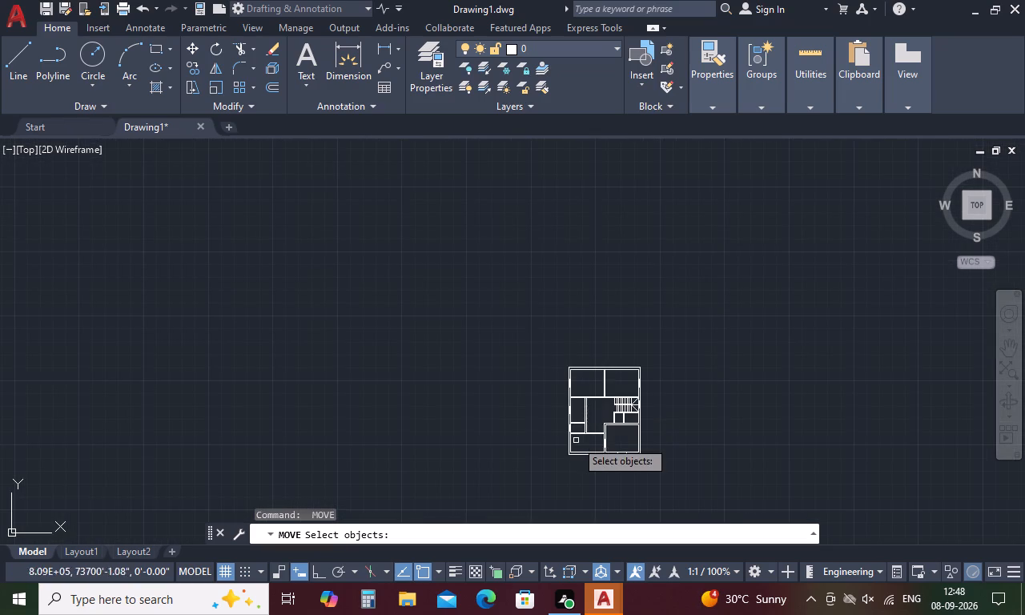
scroll(576, 440, up, 5)
scroll(576, 441, down, 1)
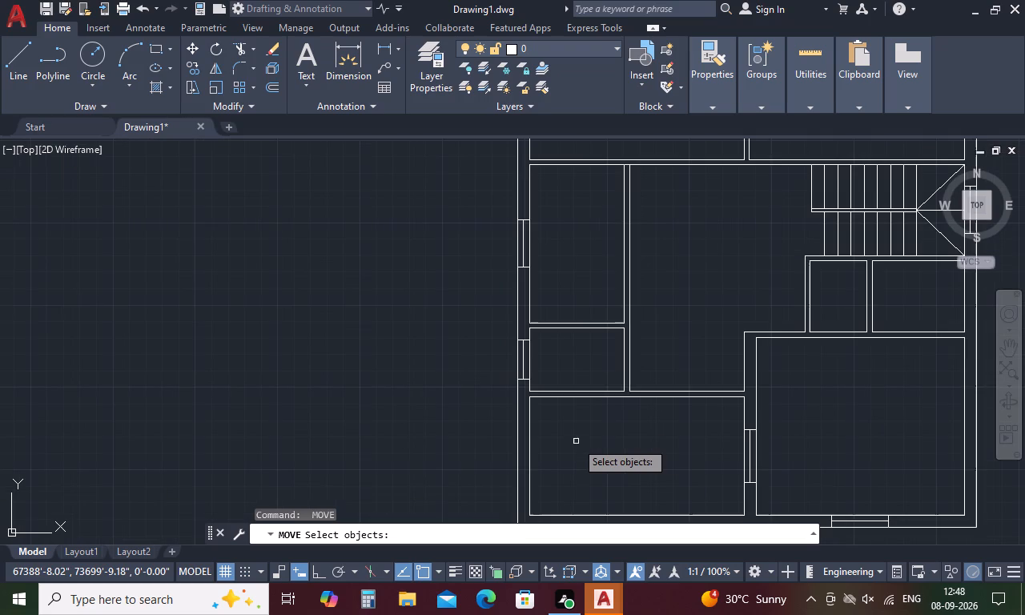
scroll(576, 441, down, 2)
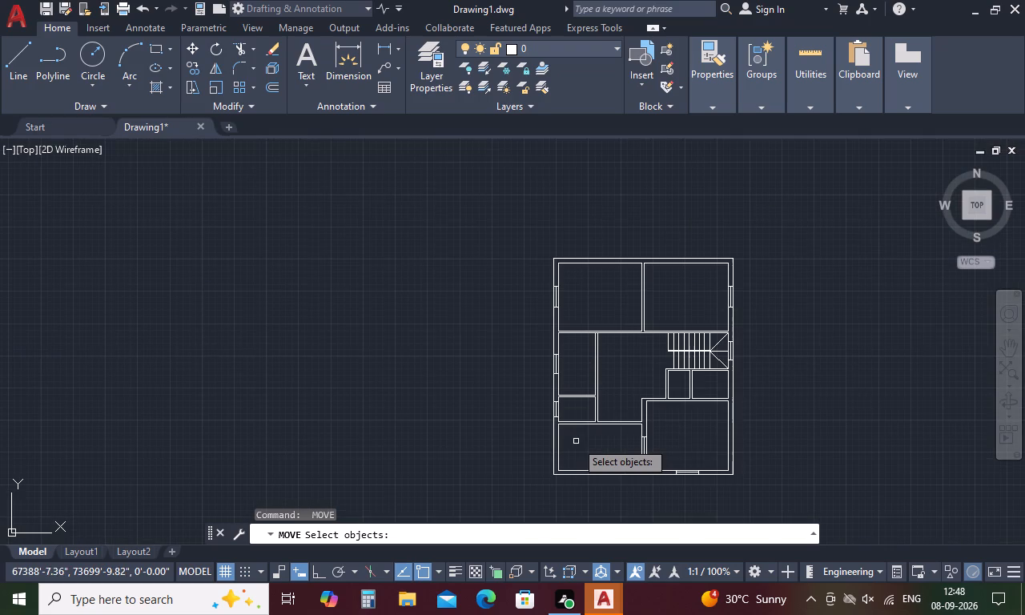
scroll(621, 427, up, 1)
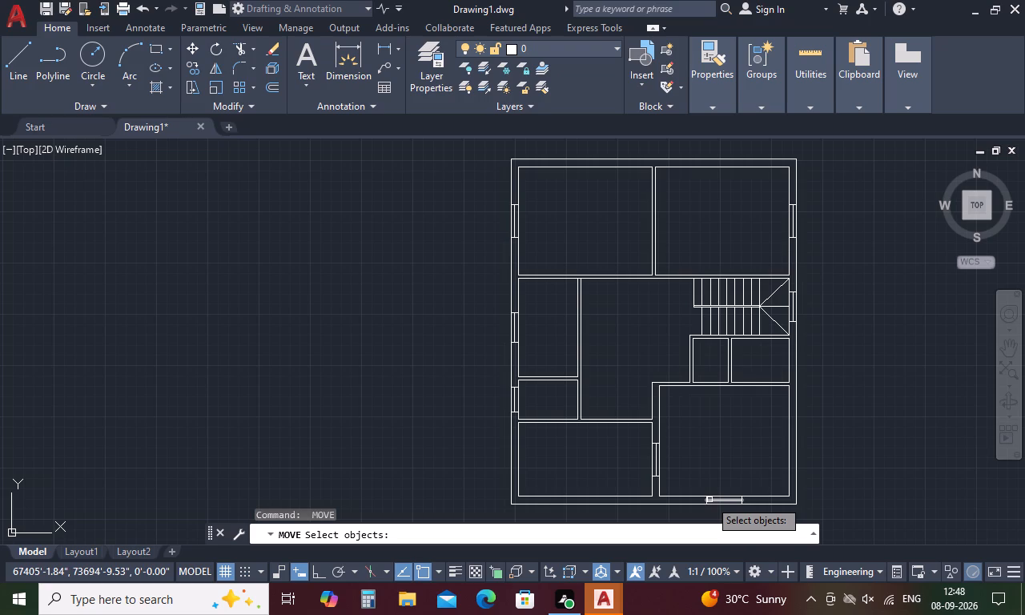
key(space)
scroll(781, 424, down, 2)
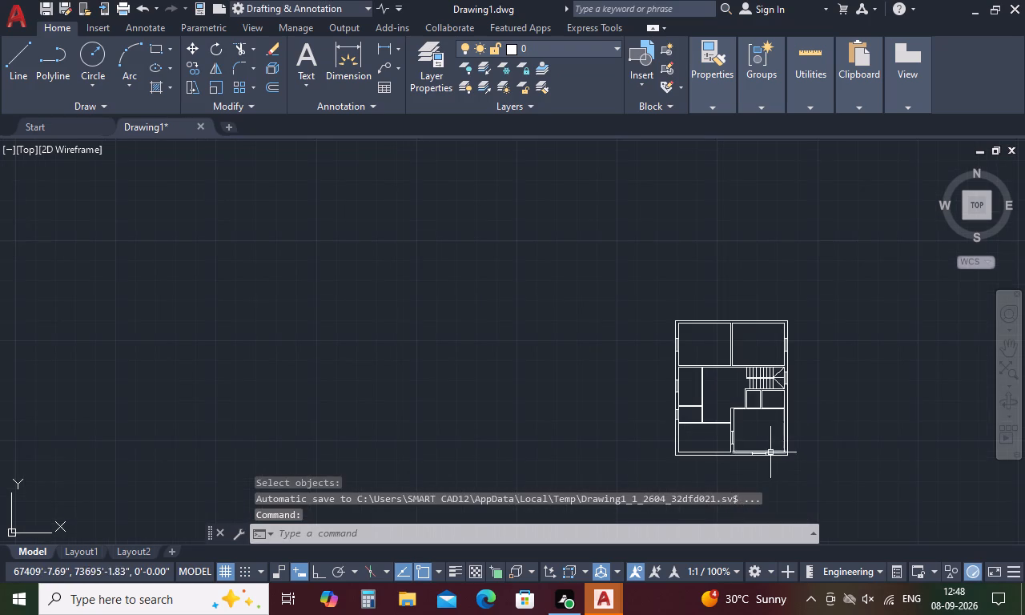
scroll(770, 452, up, 3)
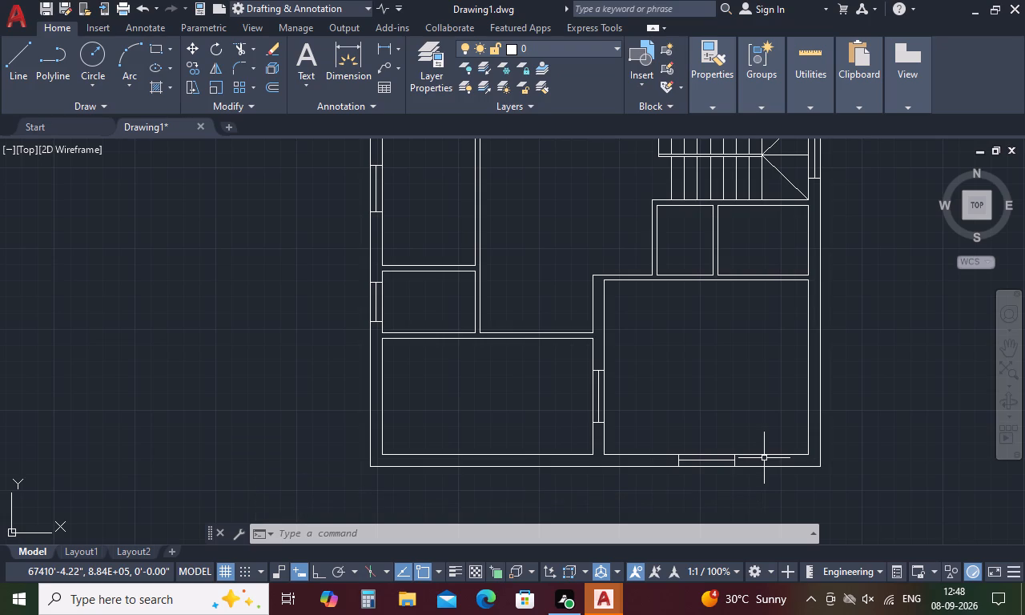
scroll(764, 458, down, 1)
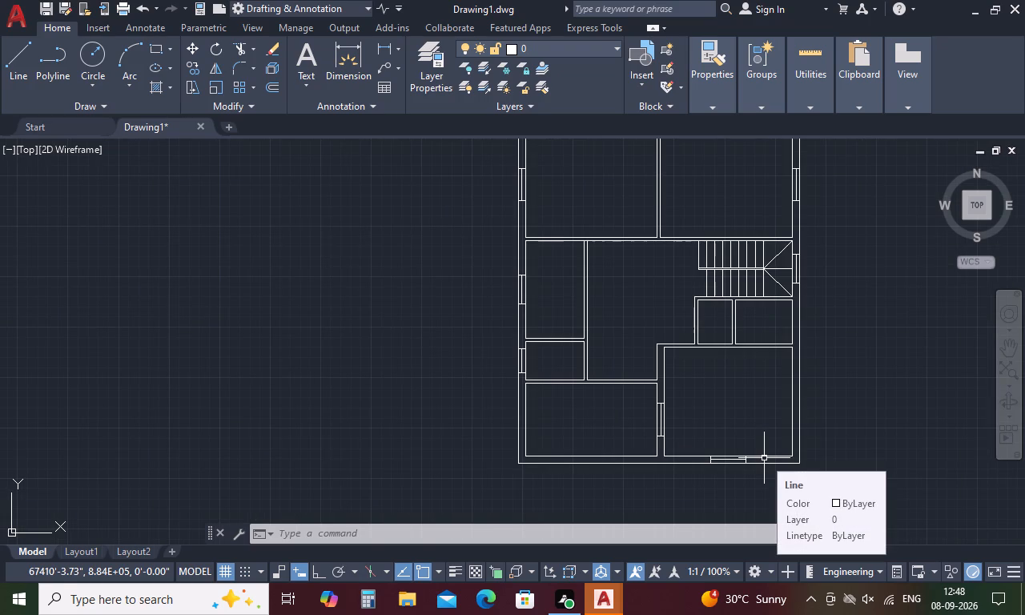
Draw a short line across the right exterior wall at the midpoint of the small room below the staircase.
text(l)
key(space)
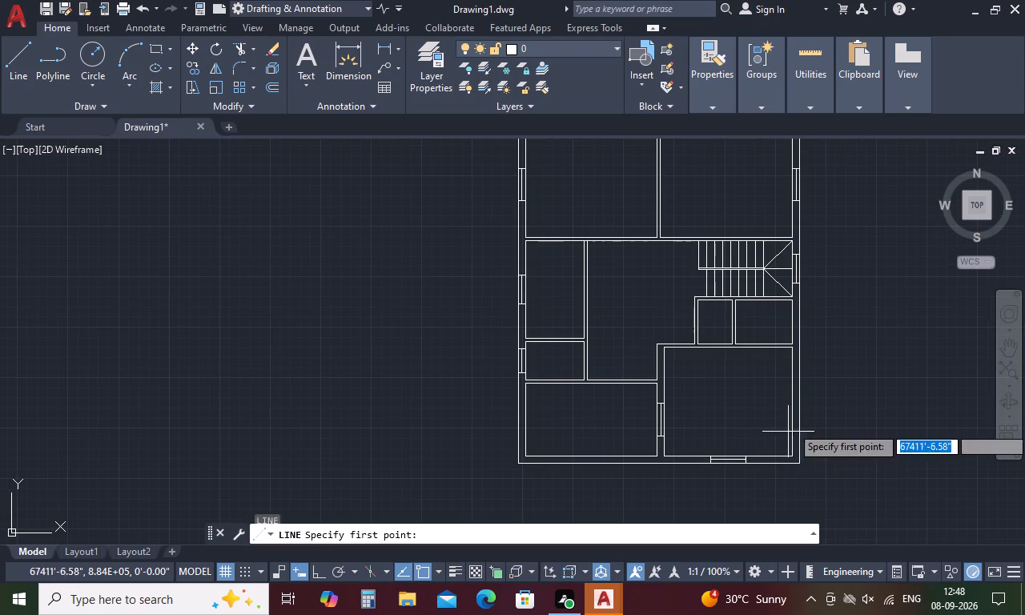
click(789, 323)
click(801, 324)
key(space)
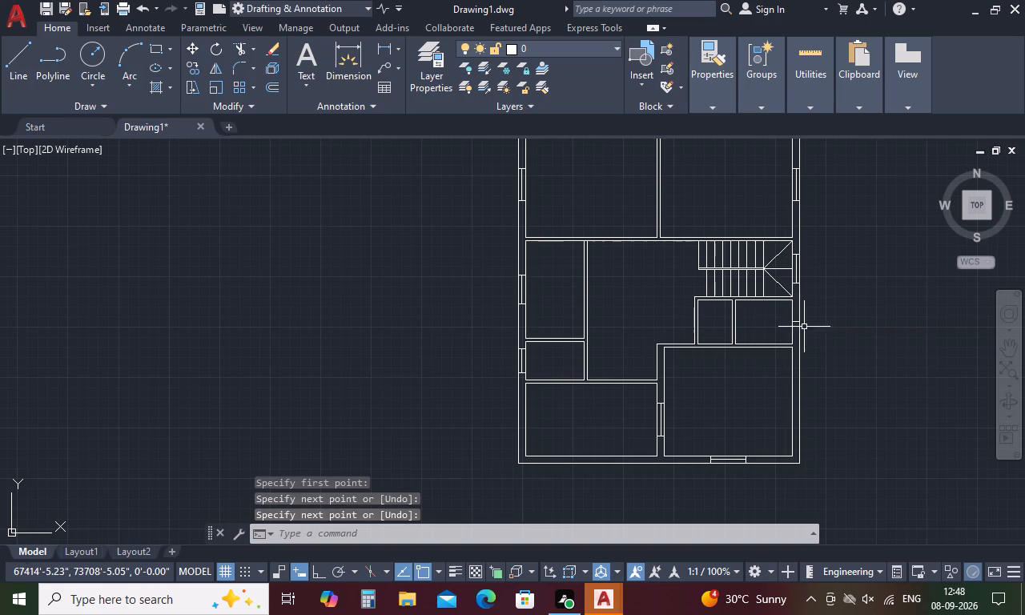
Offset the short wall line 1' both upward and downward to form the small room's window jambs.
text(o 1')
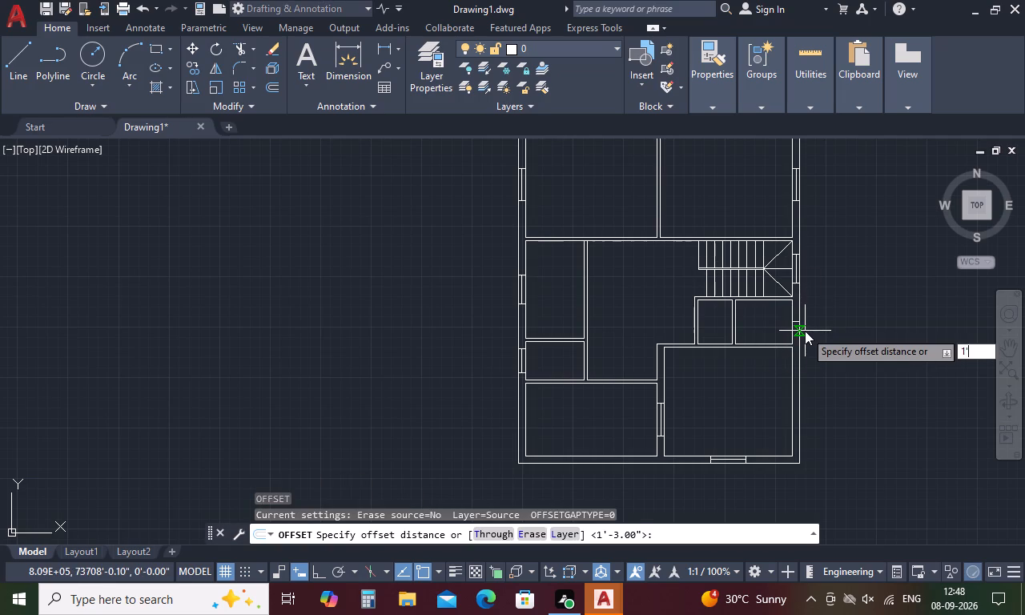
key(space)
scroll(797, 310, up, 4)
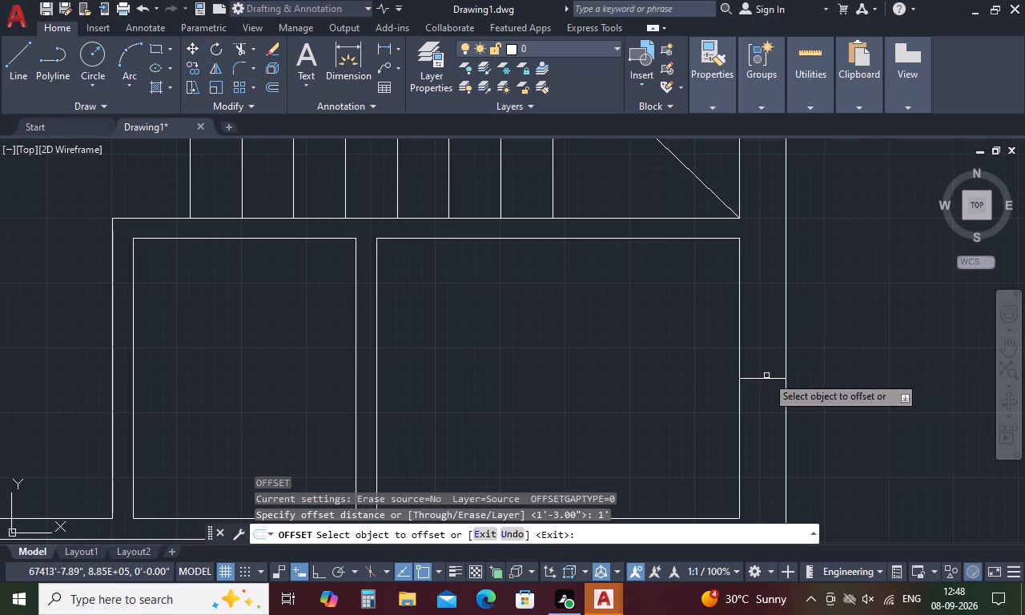
click(766, 379)
click(771, 353)
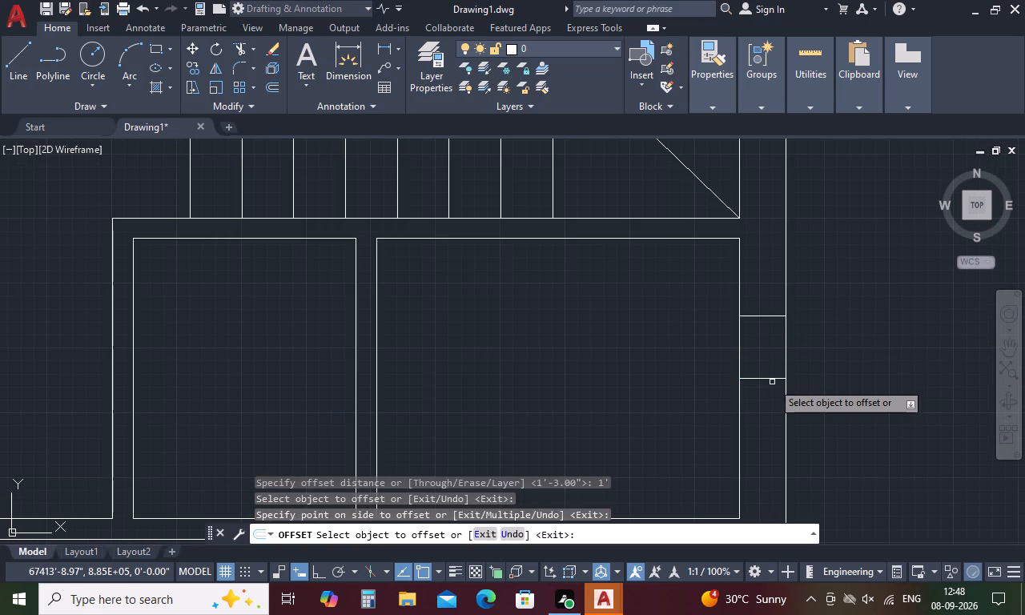
click(773, 378)
click(774, 400)
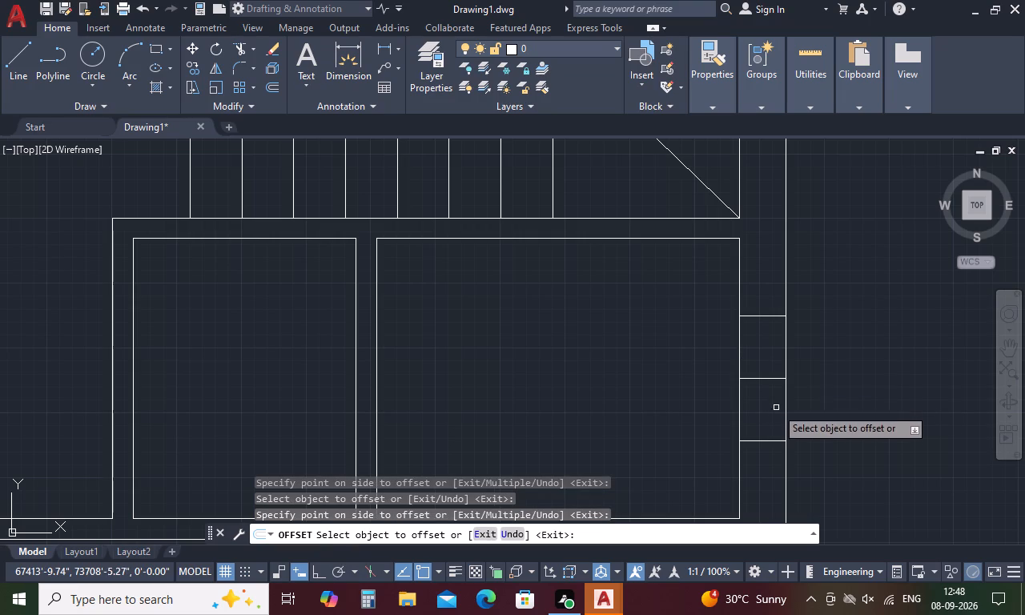
key(space)
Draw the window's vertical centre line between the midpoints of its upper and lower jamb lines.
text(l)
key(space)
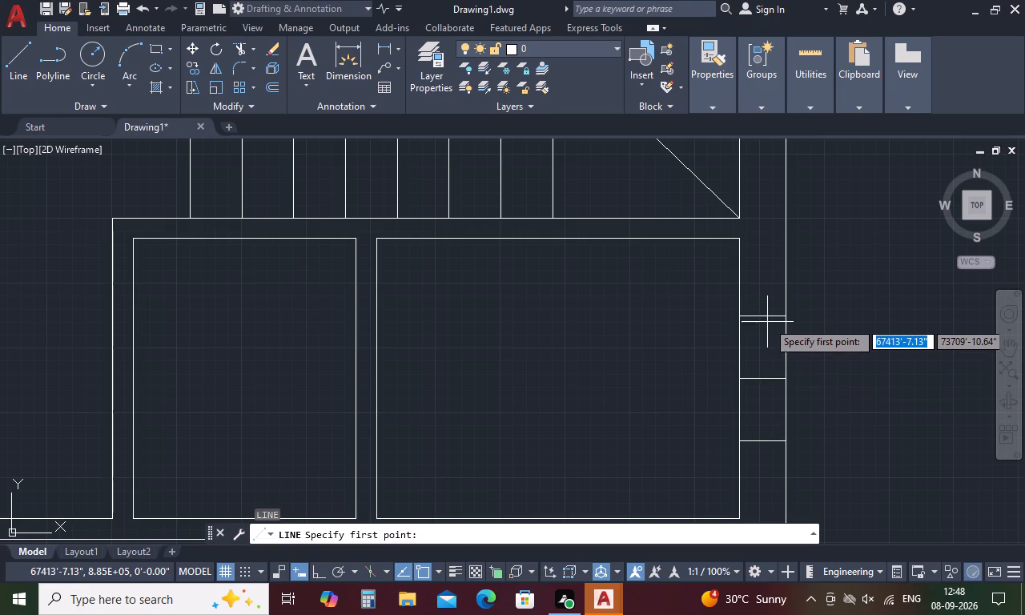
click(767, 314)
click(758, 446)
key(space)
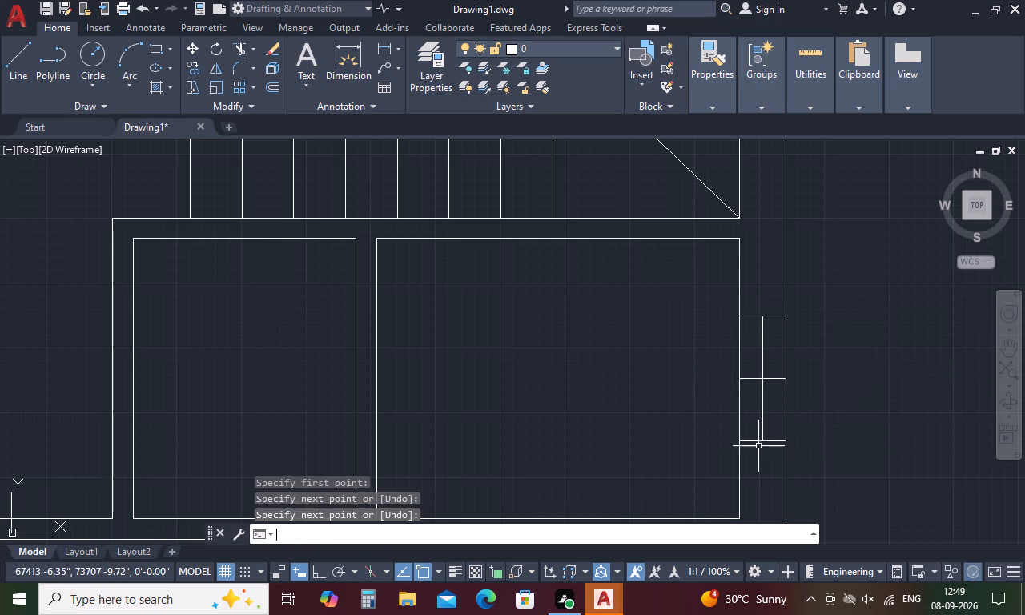
Erase the short horizontal line across the middle of the small room's window opening.
click(779, 379)
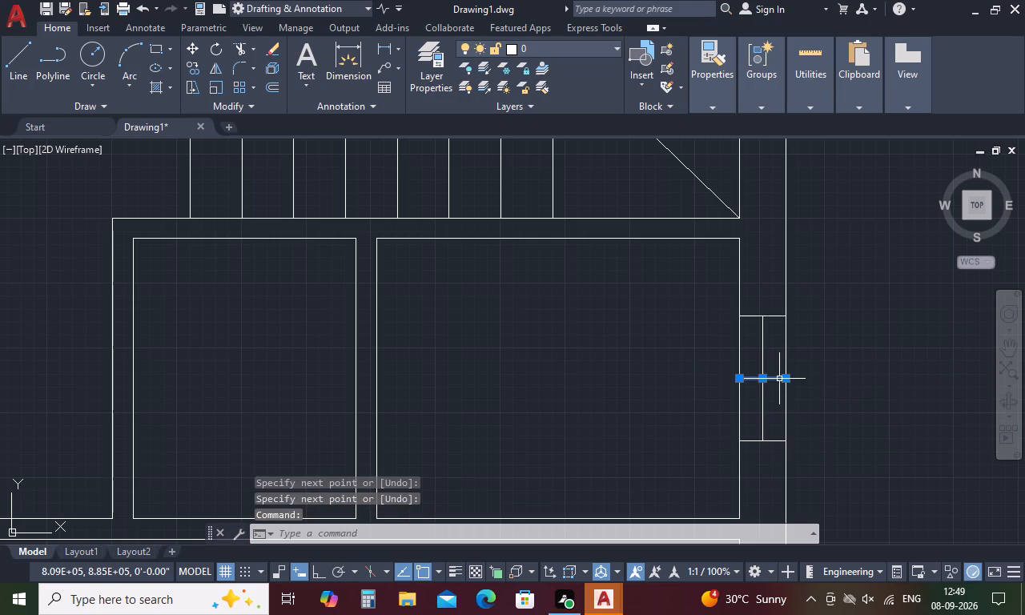
key(Delete)
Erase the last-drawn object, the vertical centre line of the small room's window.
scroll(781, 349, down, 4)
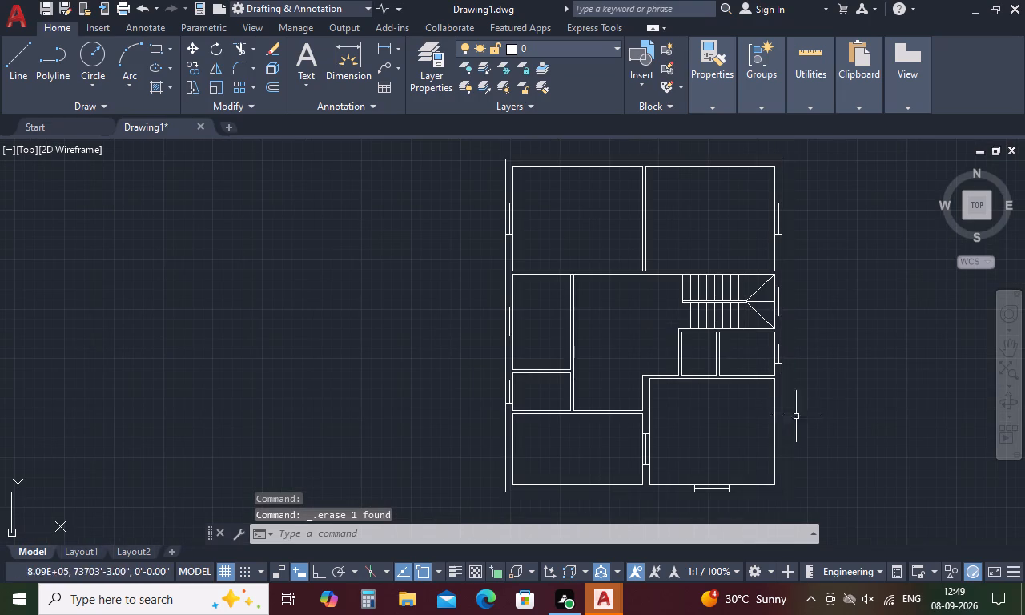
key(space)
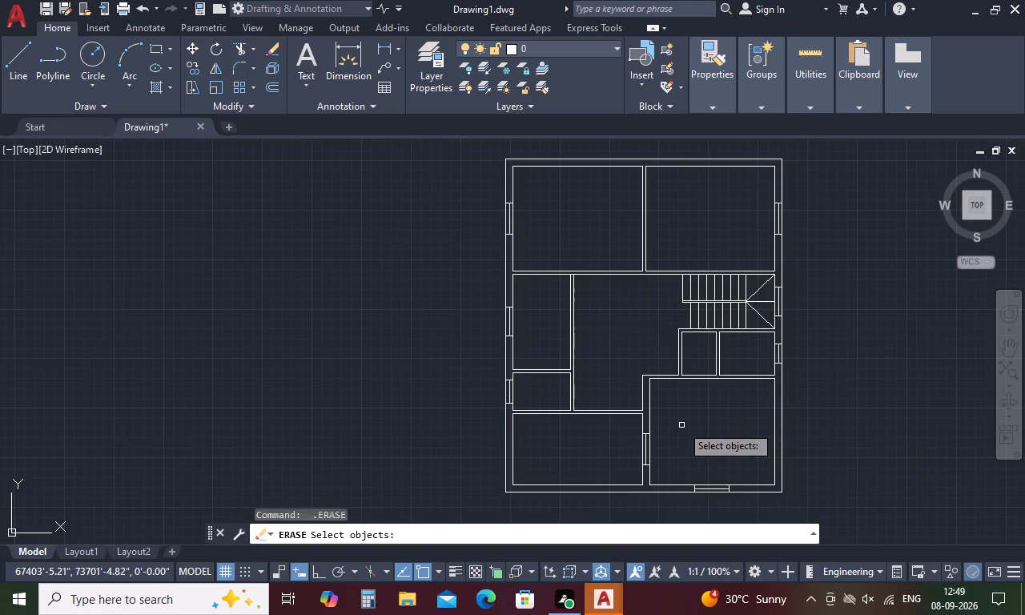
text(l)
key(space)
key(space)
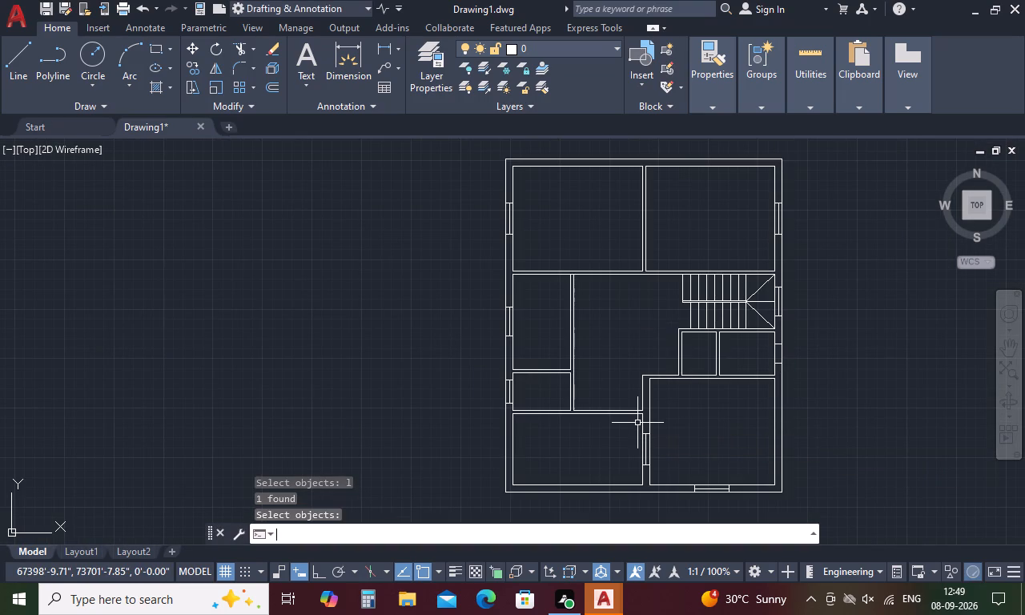
Draw a door jamb line across the partition above the lower-left room, tracked 9" left of the hall's lower-right corner.
text(l)
key(space)
scroll(631, 408, up, 3)
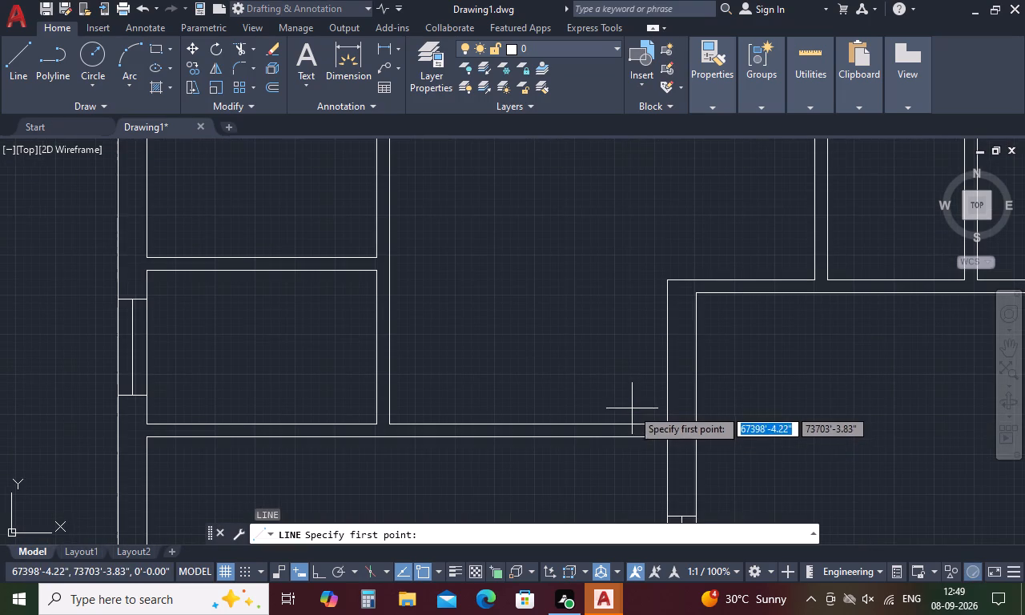
key(y)
key(BackSpace)
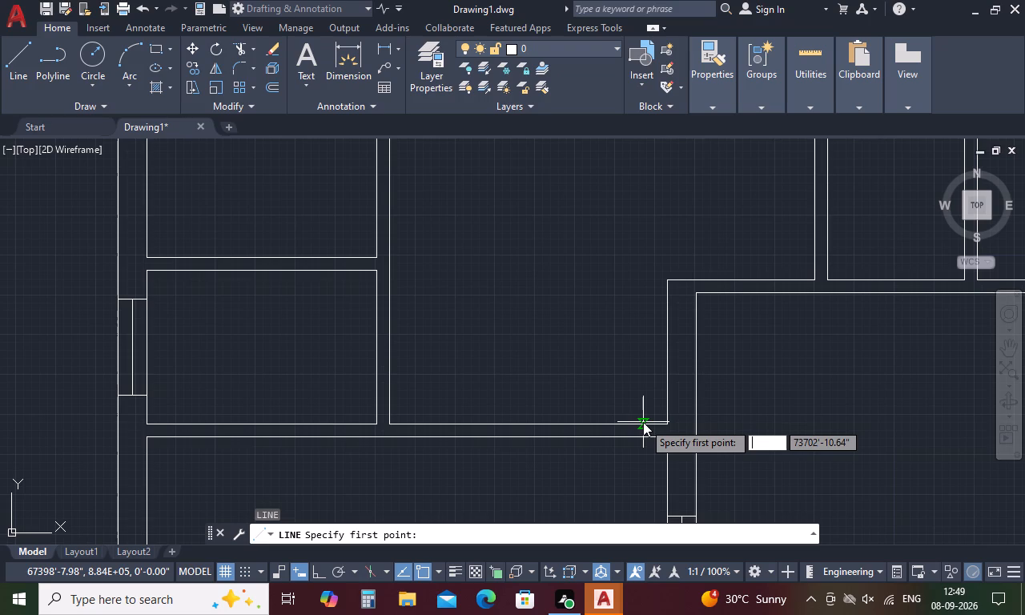
text(tk)
key(space)
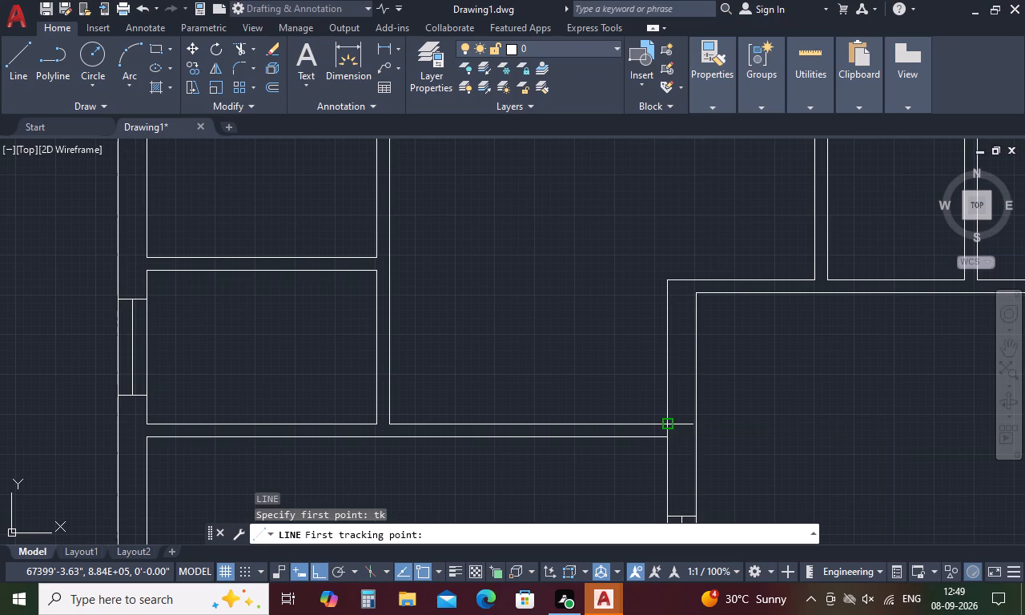
click(663, 424)
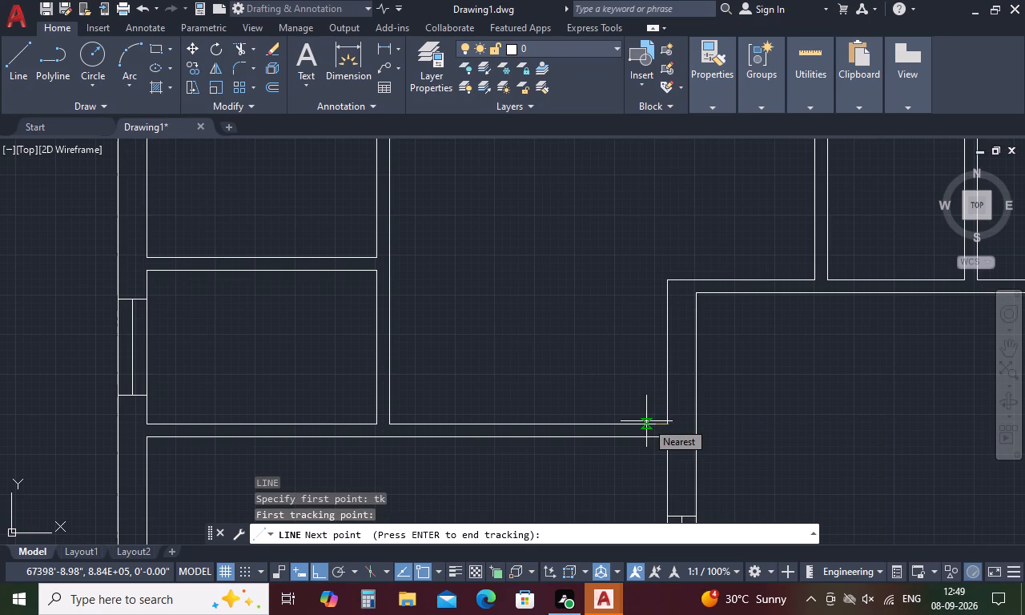
key(9)
key(Return)
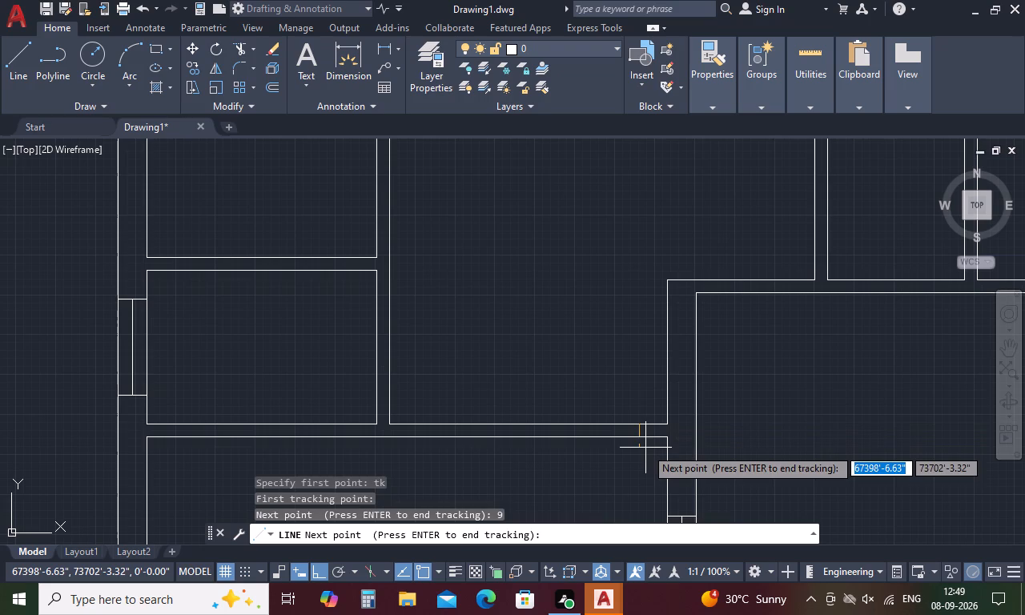
key(space)
click(637, 440)
key(space)
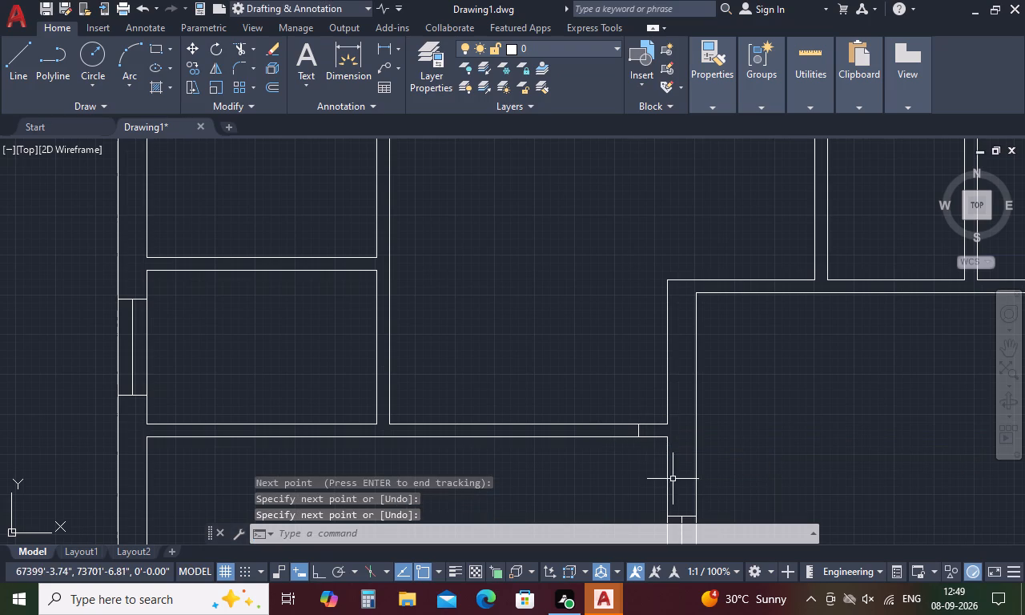
Offset the door jamb line 3'6" to the left to mark the other side of the door opening.
text(o)
key(space)
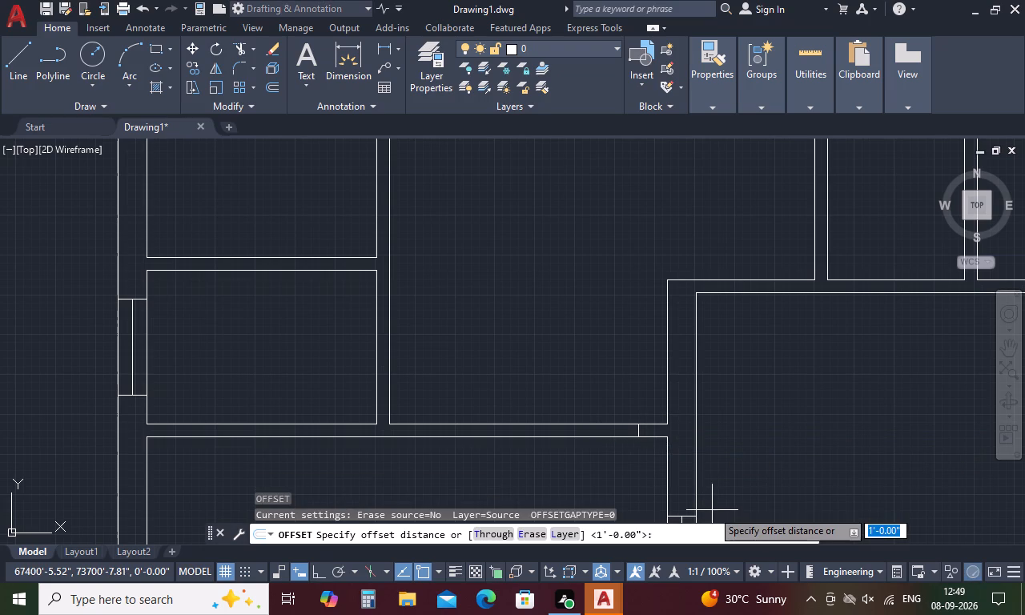
key(3)
key(apostrophe)
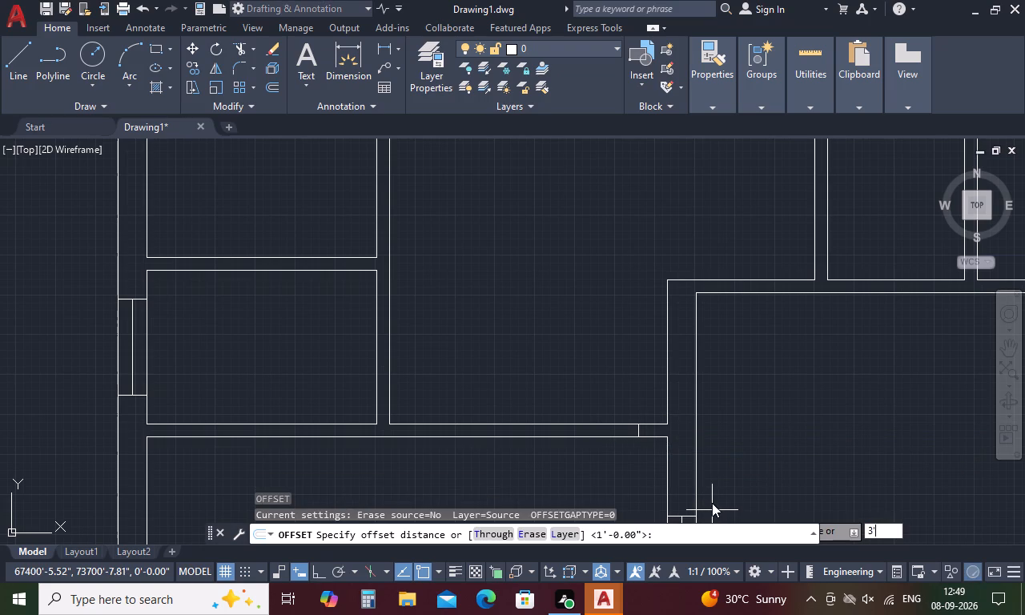
key(6)
key(shift+quotedbl)
key(Return)
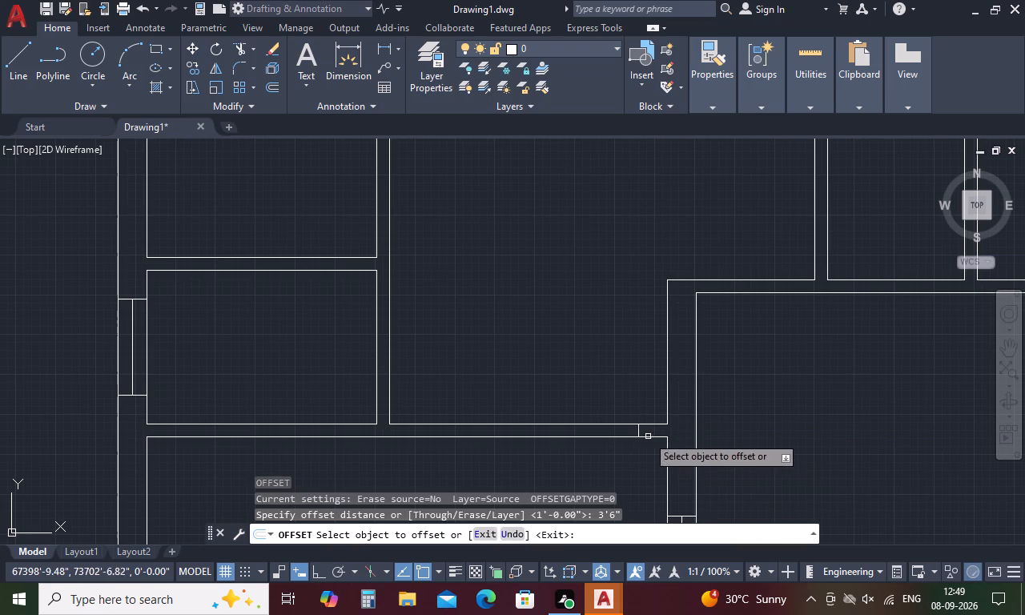
click(637, 428)
click(469, 407)
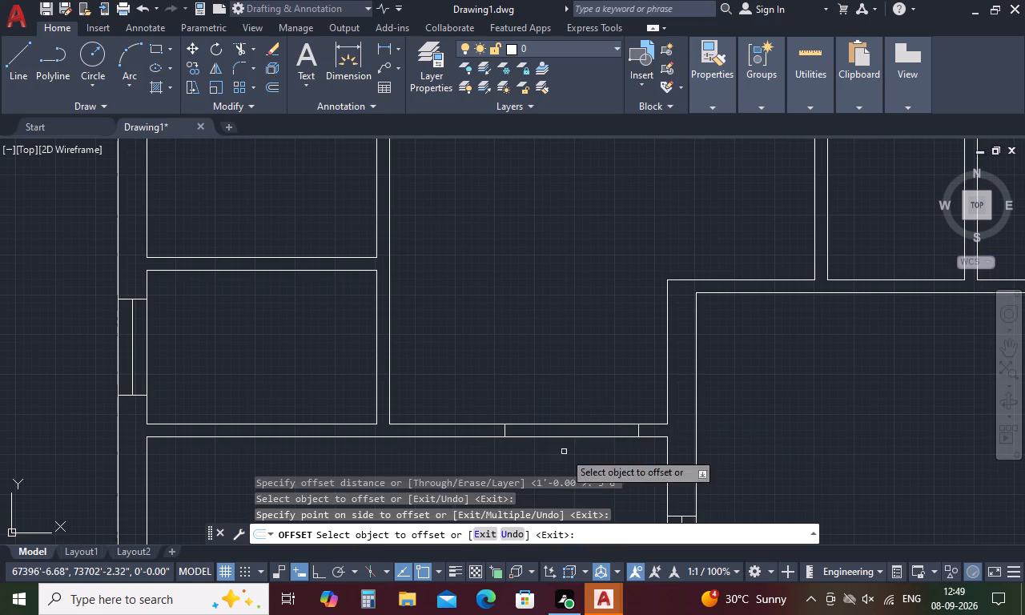
key(space)
Draw a 3'6" vertical door leaf line upward into the hall from the top of the right jamb line.
text(l)
key(space)
click(637, 424)
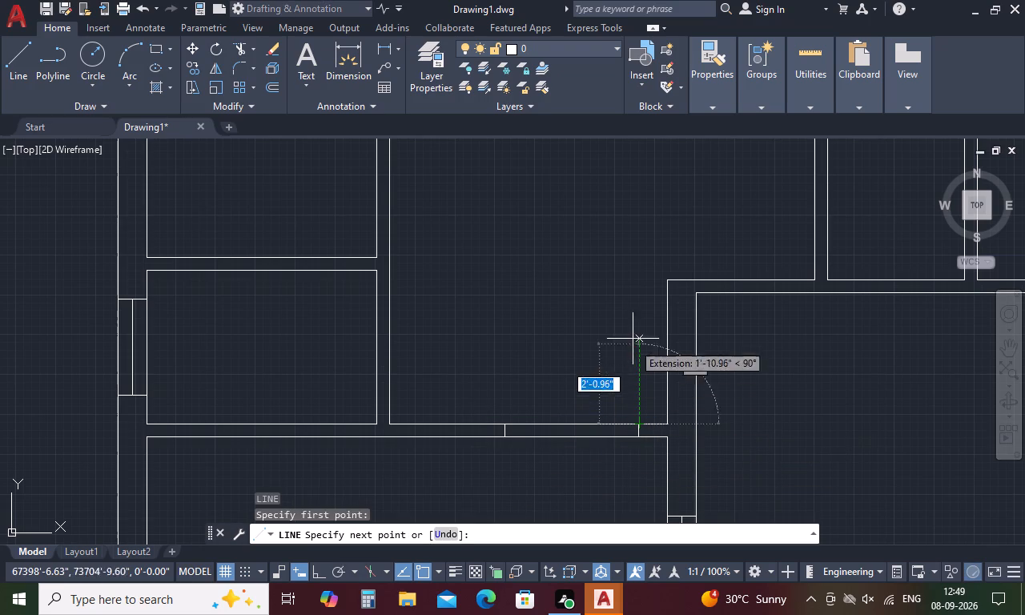
key(3)
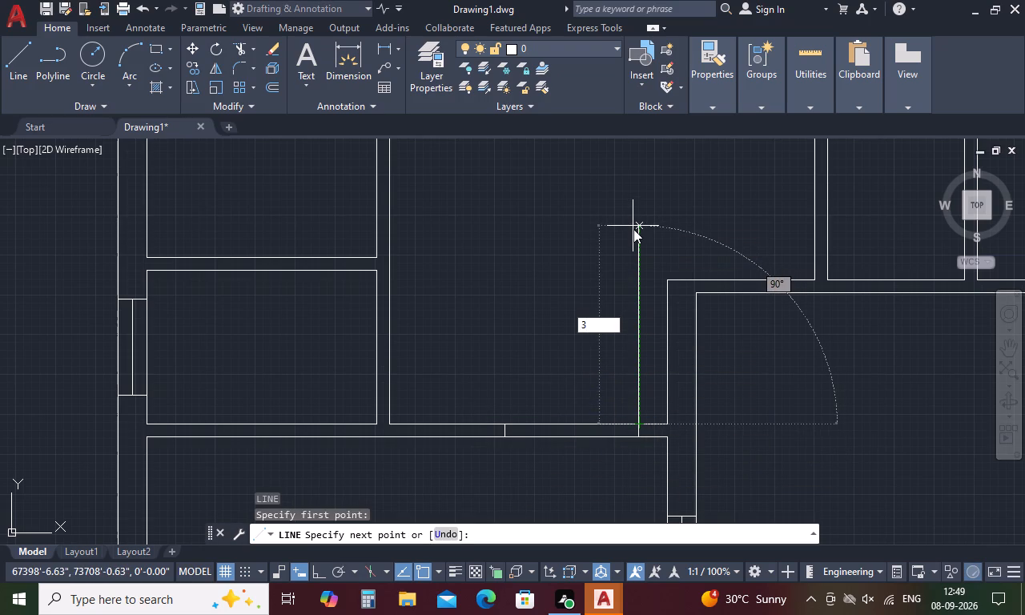
text('6)
key(shift+quotedbl)
key(Return)
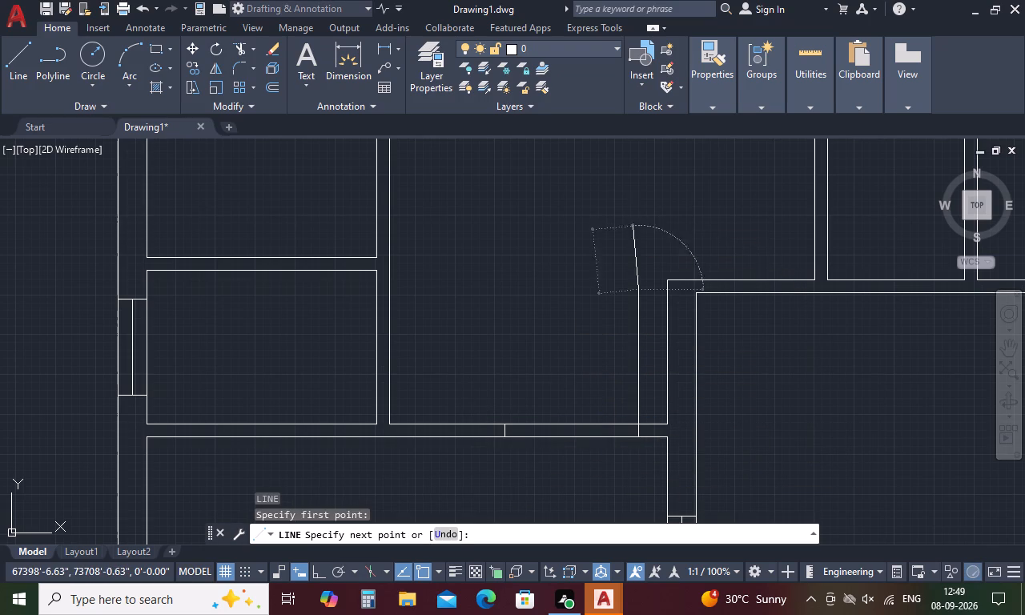
key(space)
Offset the vertical door leaf line 1" to the left, towards the opening, to give the leaf its thickness.
text(o 1)
key(space)
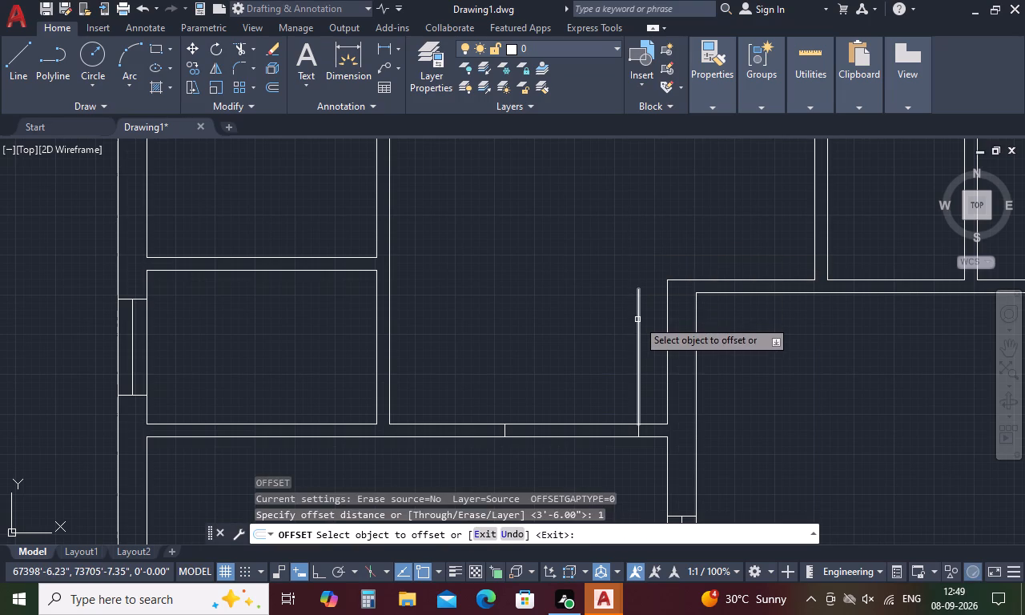
click(637, 320)
click(568, 320)
key(space)
Draw the door swing arc from the top of the left jamb line through the inner leaf line's top to the outer leaf line's top.
text(a)
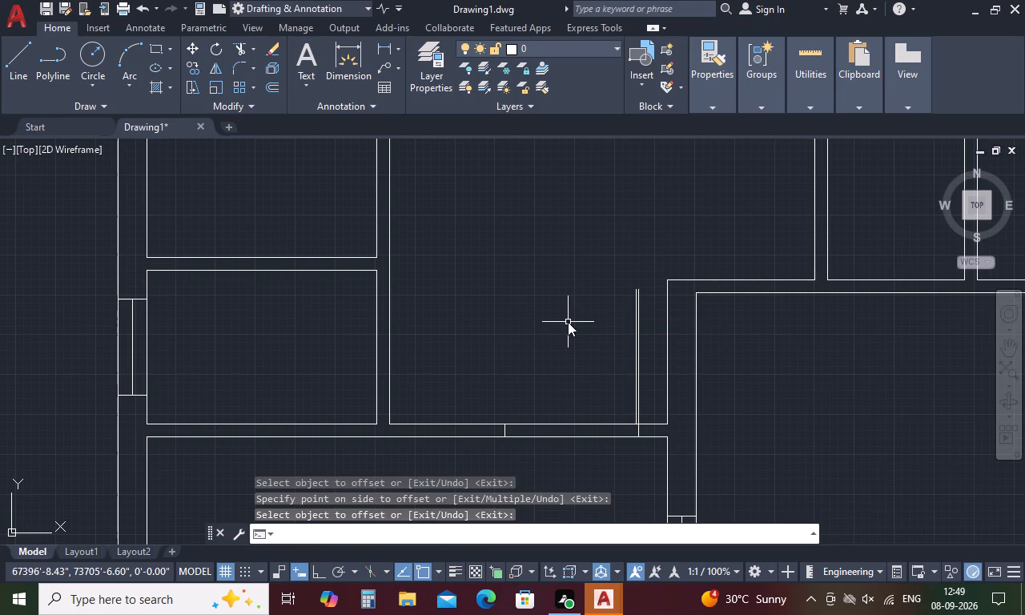
key(space)
click(508, 424)
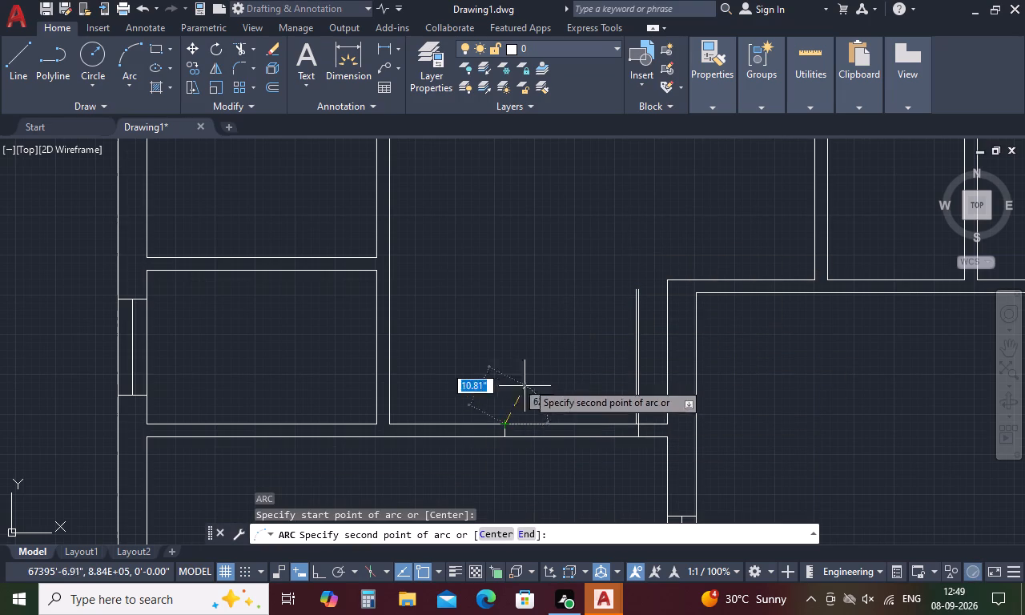
scroll(629, 286, up, 5)
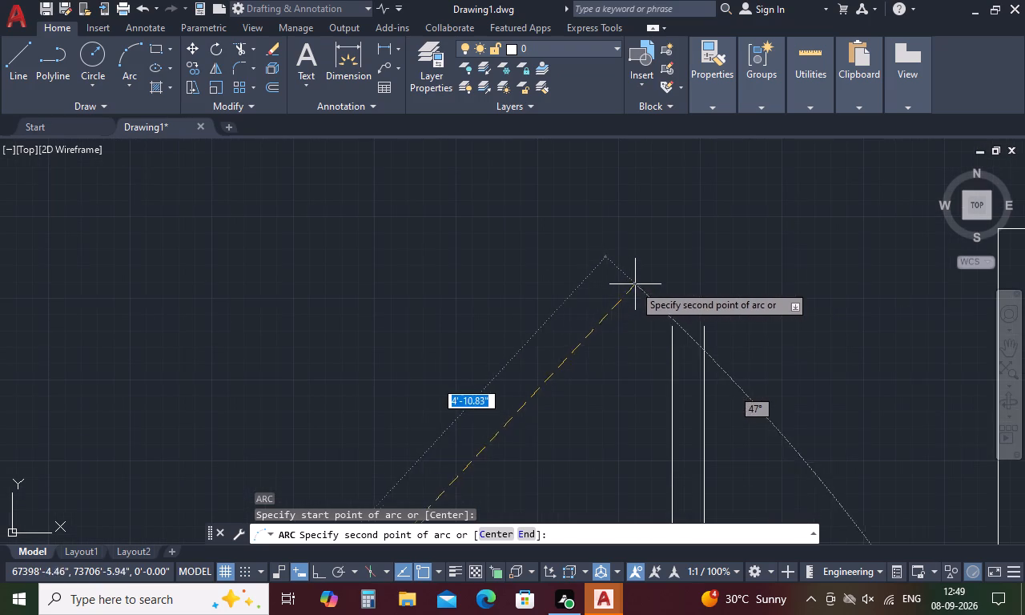
click(668, 332)
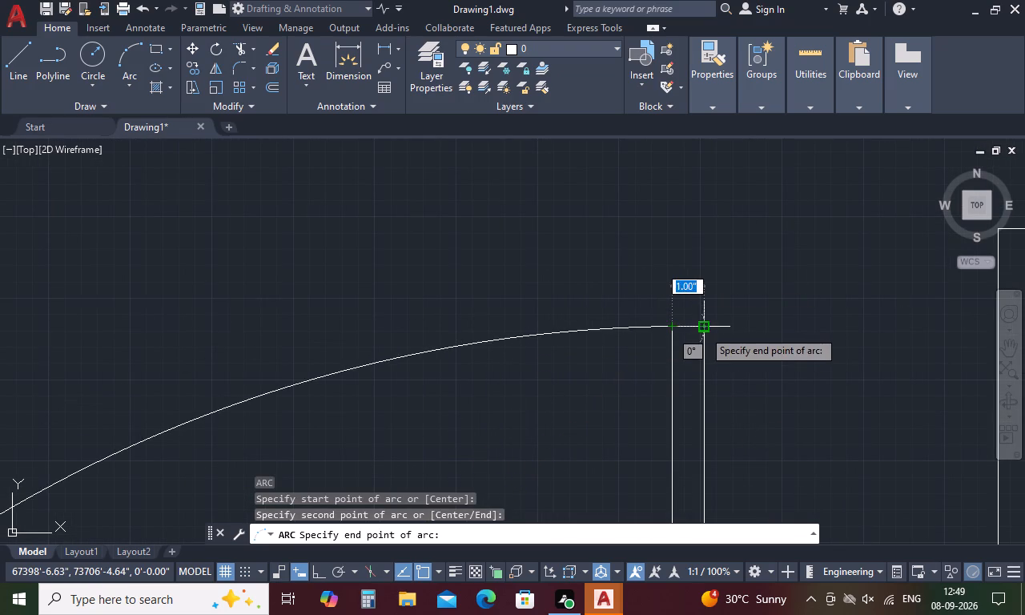
click(703, 330)
scroll(723, 256, down, 5)
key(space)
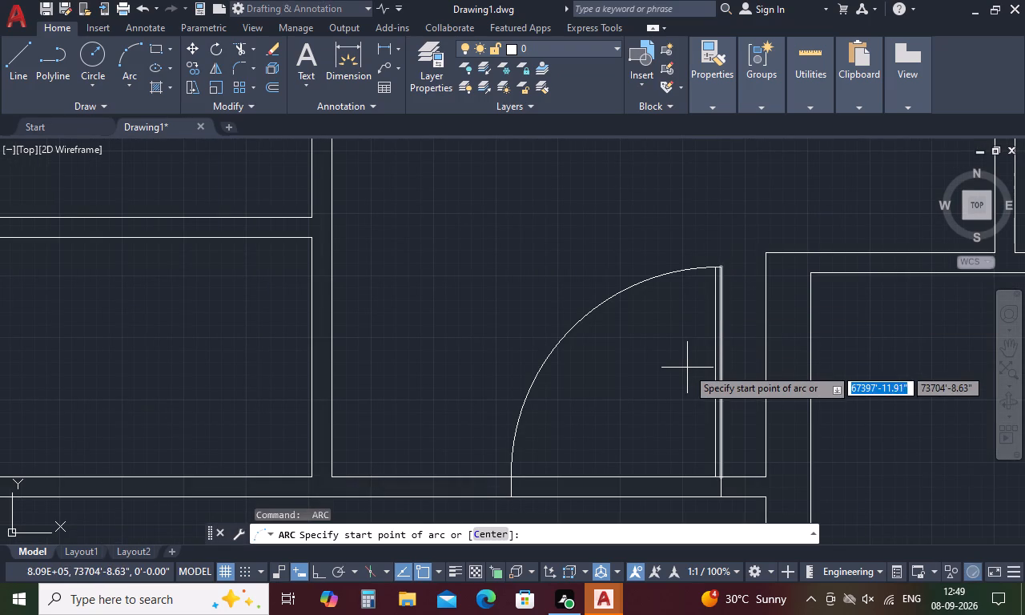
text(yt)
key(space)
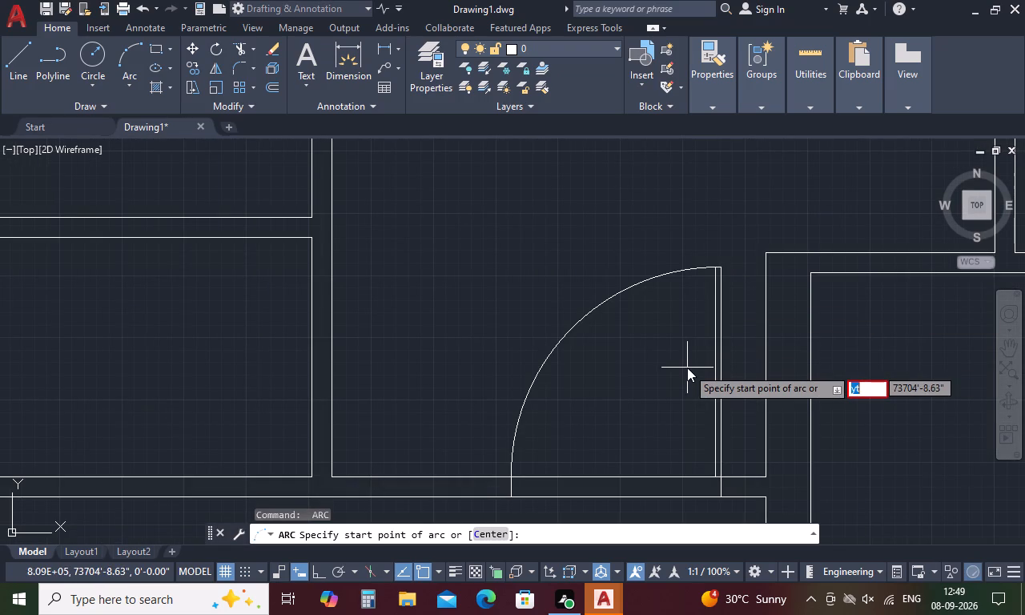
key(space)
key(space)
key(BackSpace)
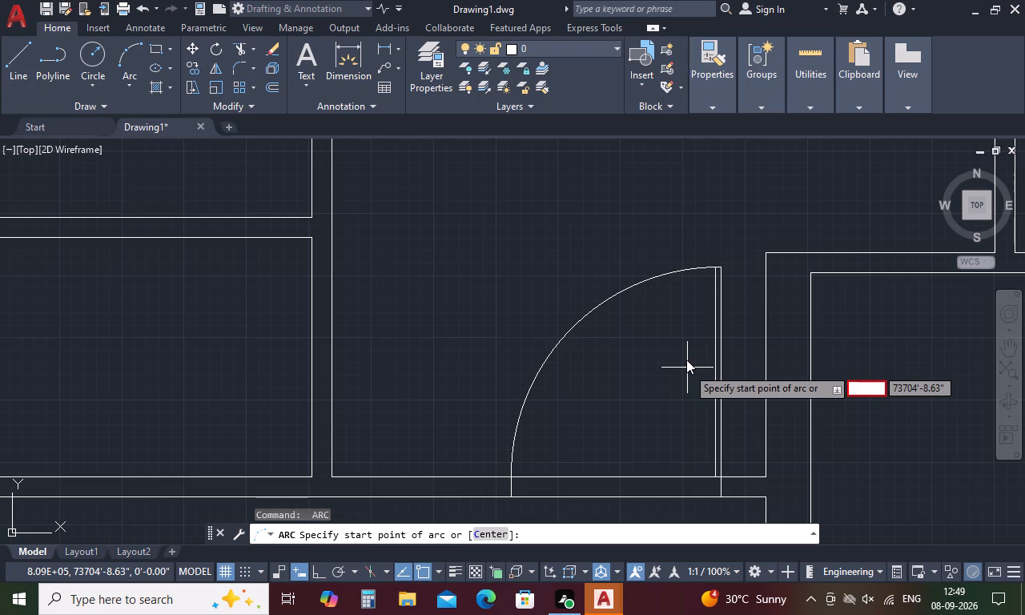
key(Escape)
Trim both partition lines between the two door jambs to open the doorway into the lower-left room.
text(tr)
key(space)
drag(682, 383, 682, 512)
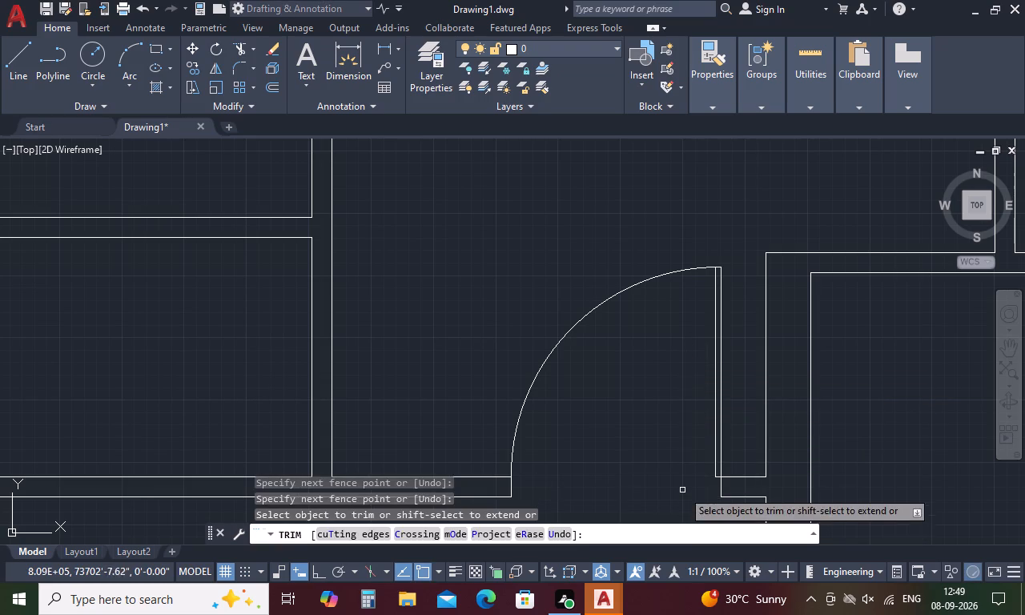
scroll(685, 462, down, 4)
scroll(718, 277, down, 2)
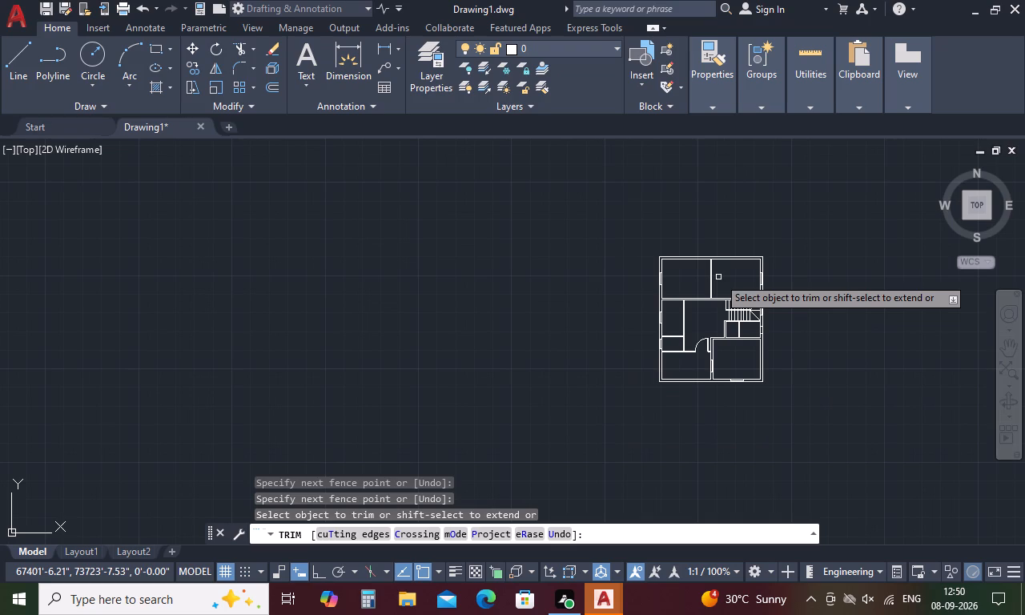
scroll(696, 301, up, 3)
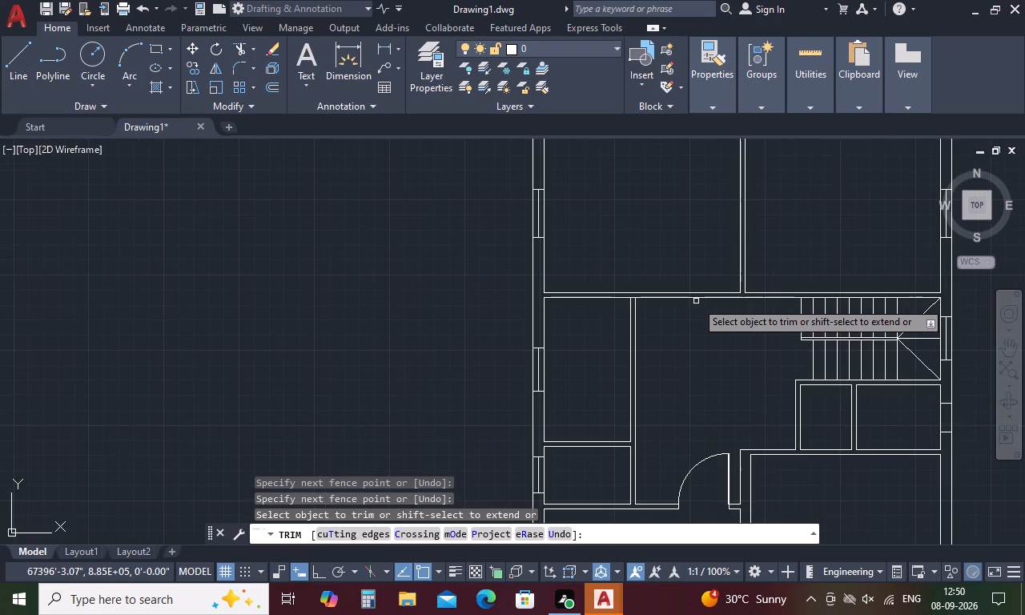
key(space)
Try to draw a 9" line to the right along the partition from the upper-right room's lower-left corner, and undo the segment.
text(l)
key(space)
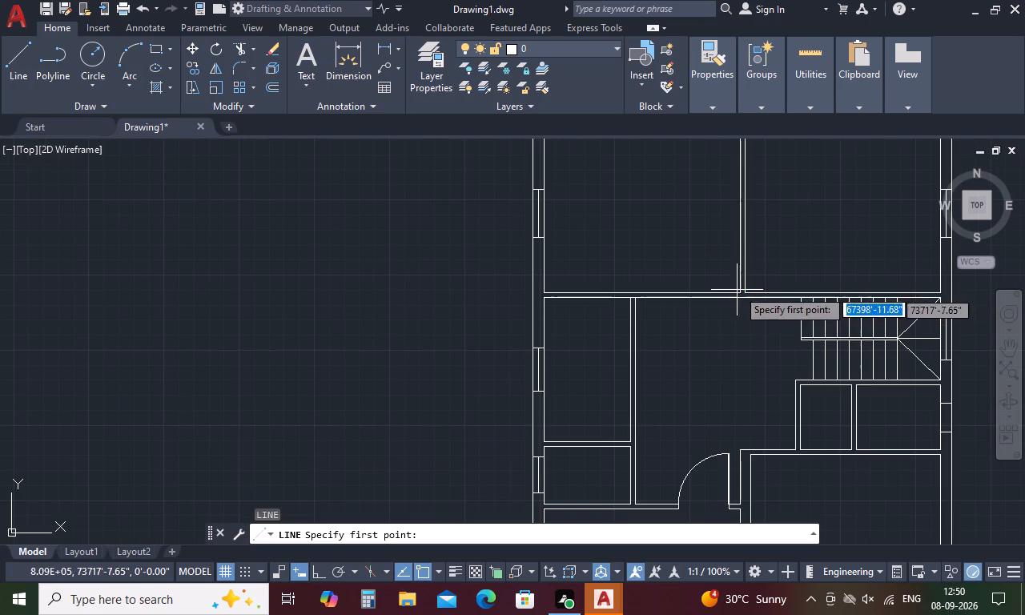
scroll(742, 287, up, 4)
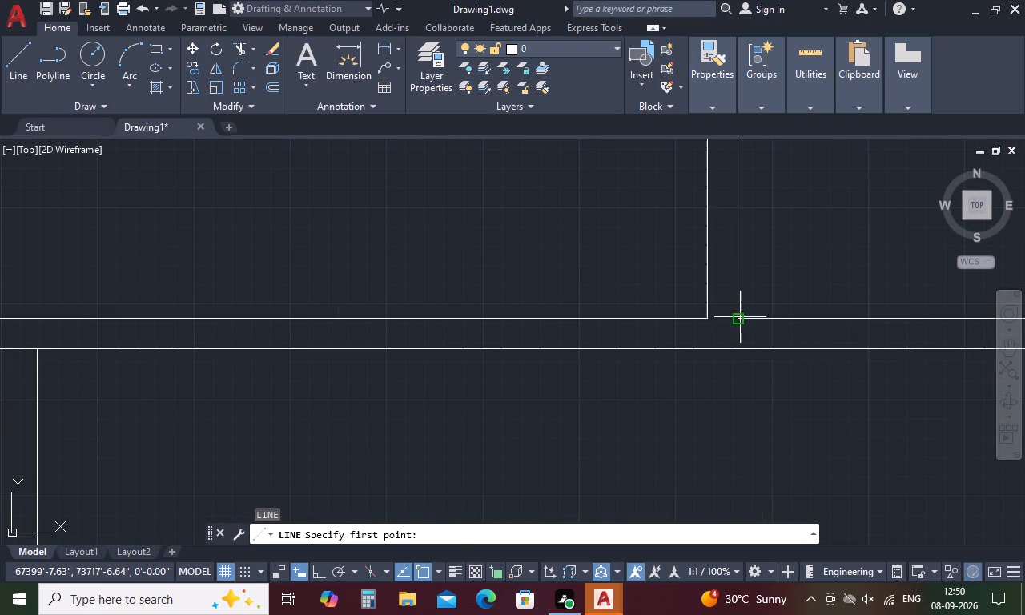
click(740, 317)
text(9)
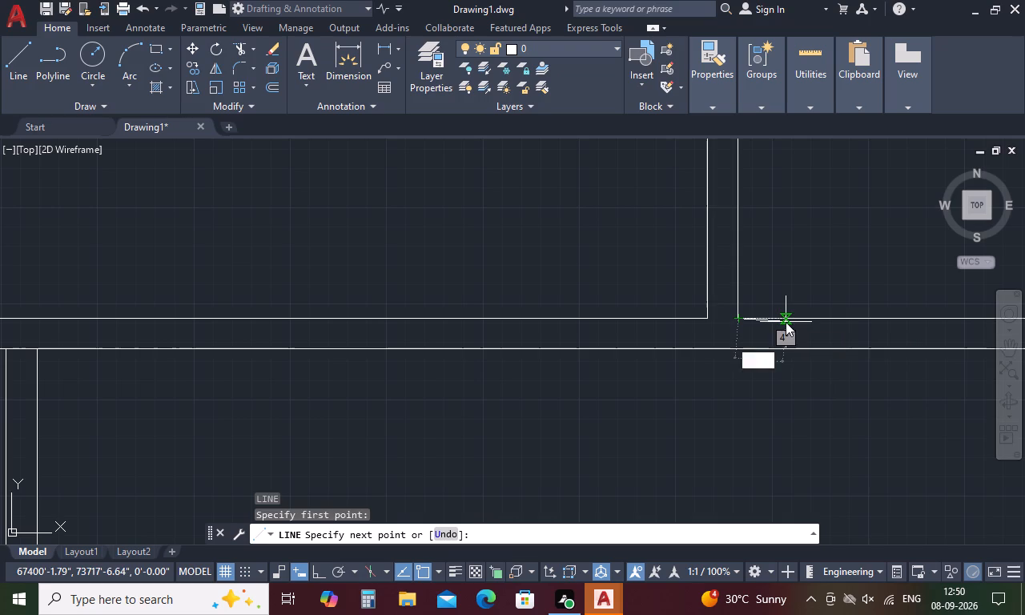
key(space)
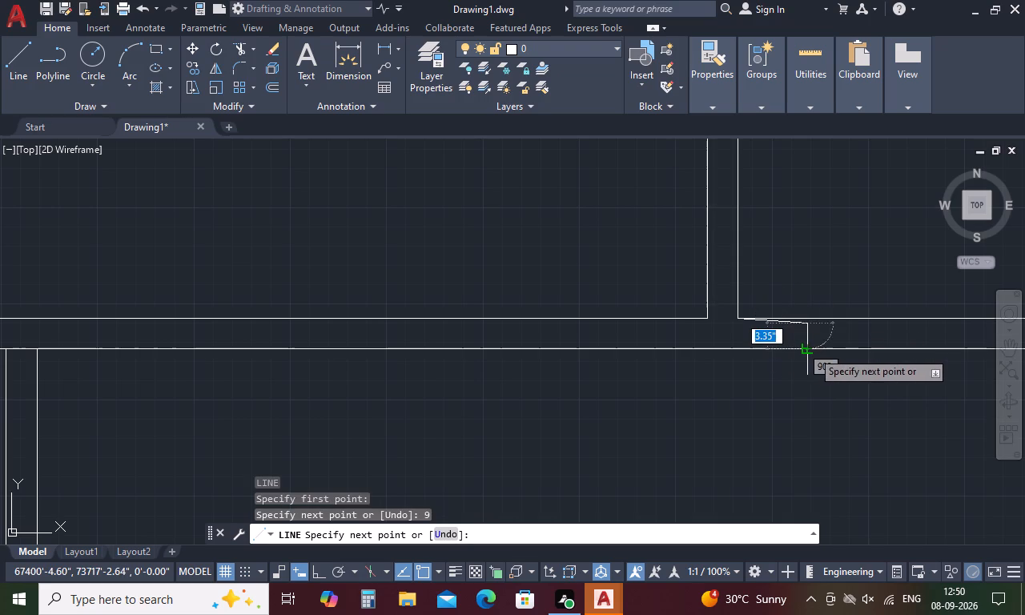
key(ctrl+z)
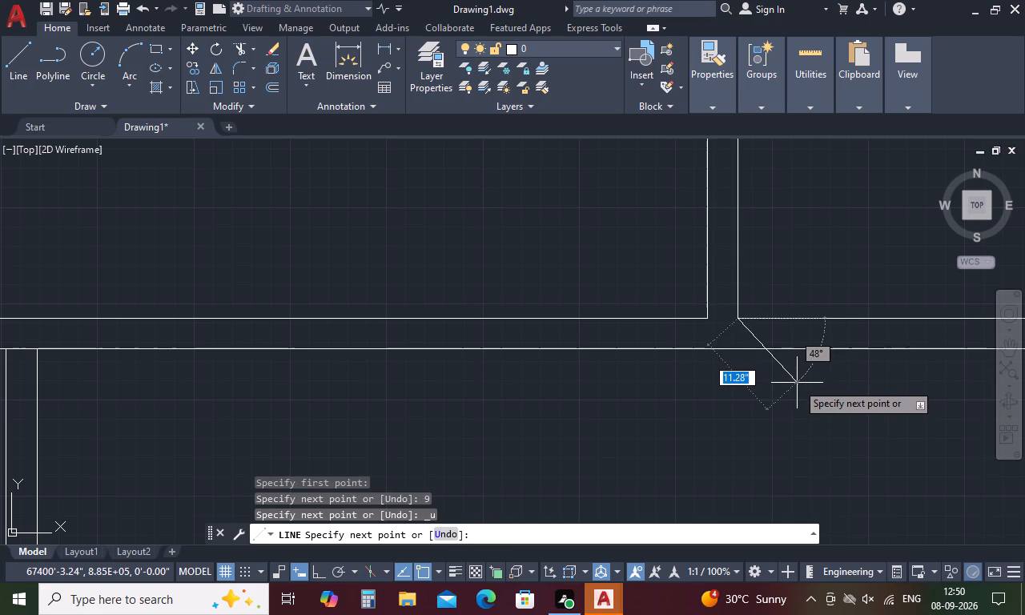
With ortho on, draw a door jamb line across the partition, tracked 9" right of the upper-right room's lower-left corner.
key(F8)
text(tk)
key(space)
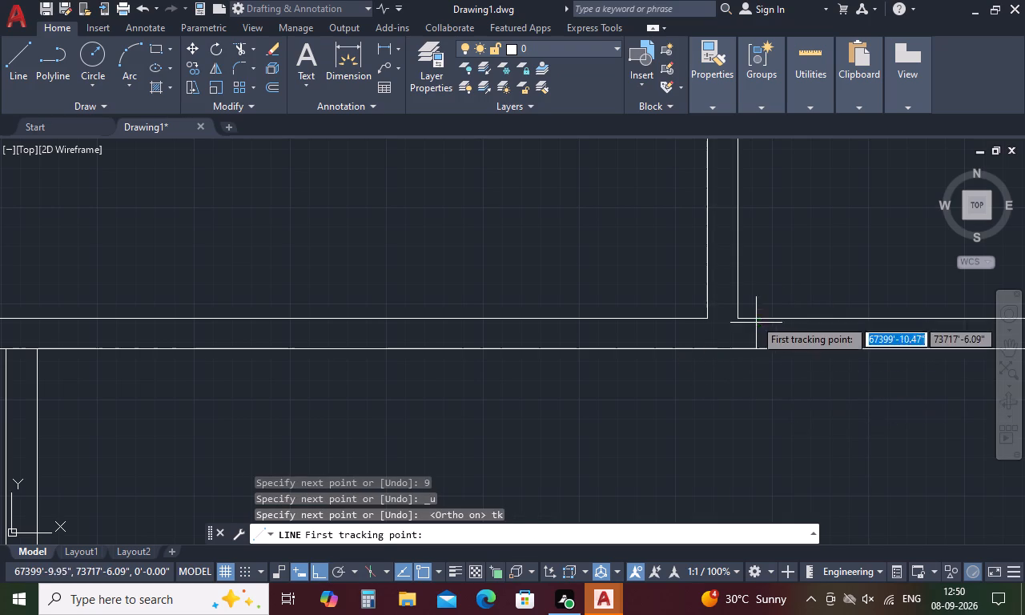
click(738, 322)
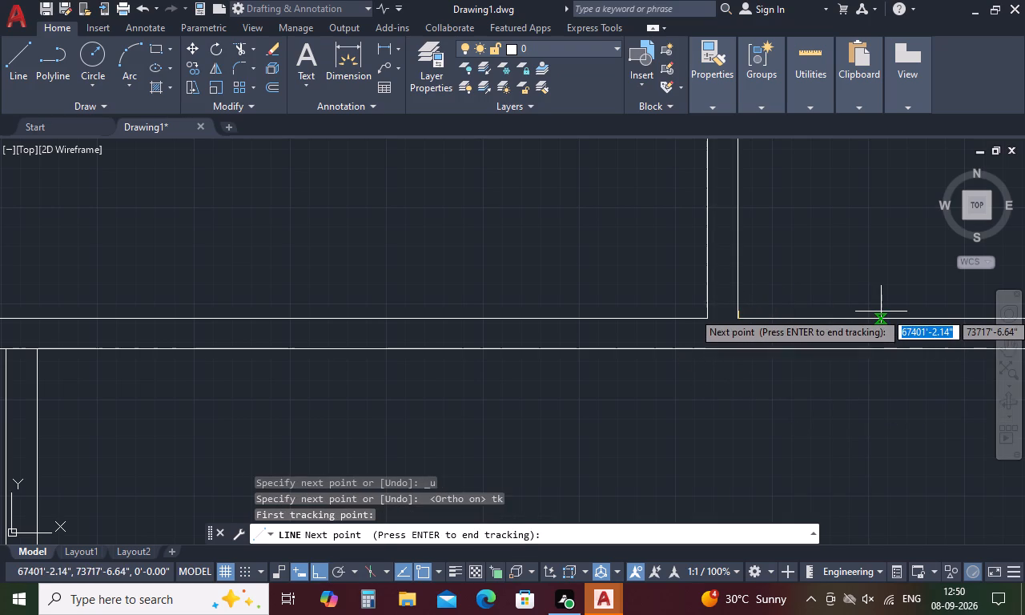
key(9)
key(space)
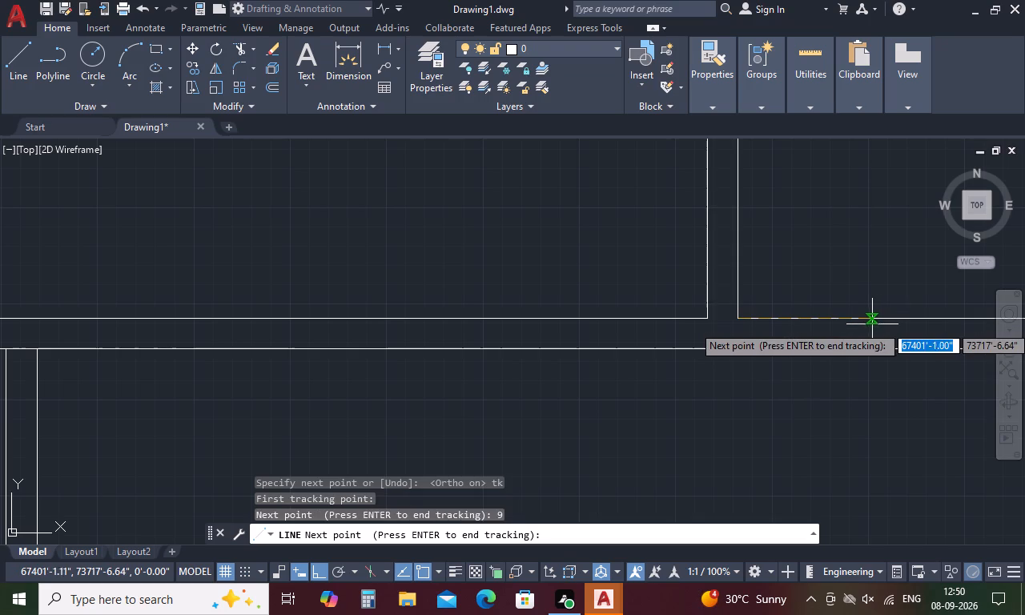
key(space)
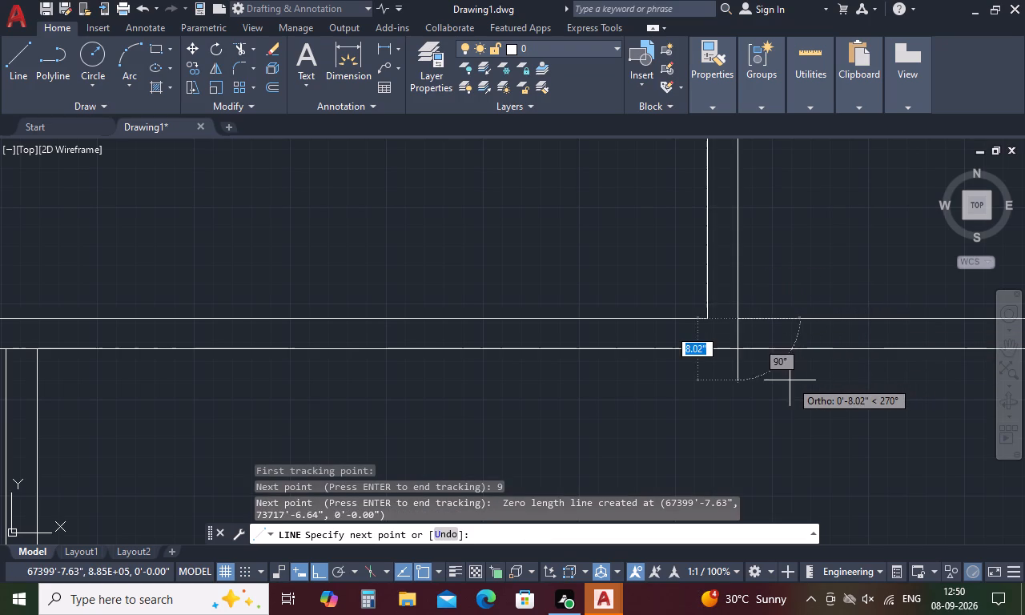
text(tk)
key(space)
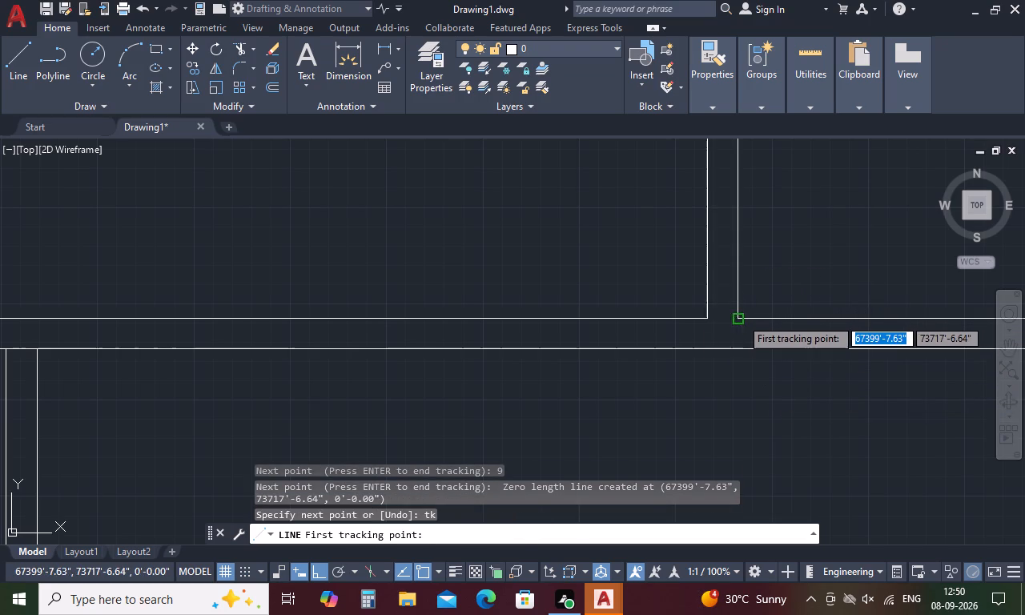
click(741, 318)
key(9)
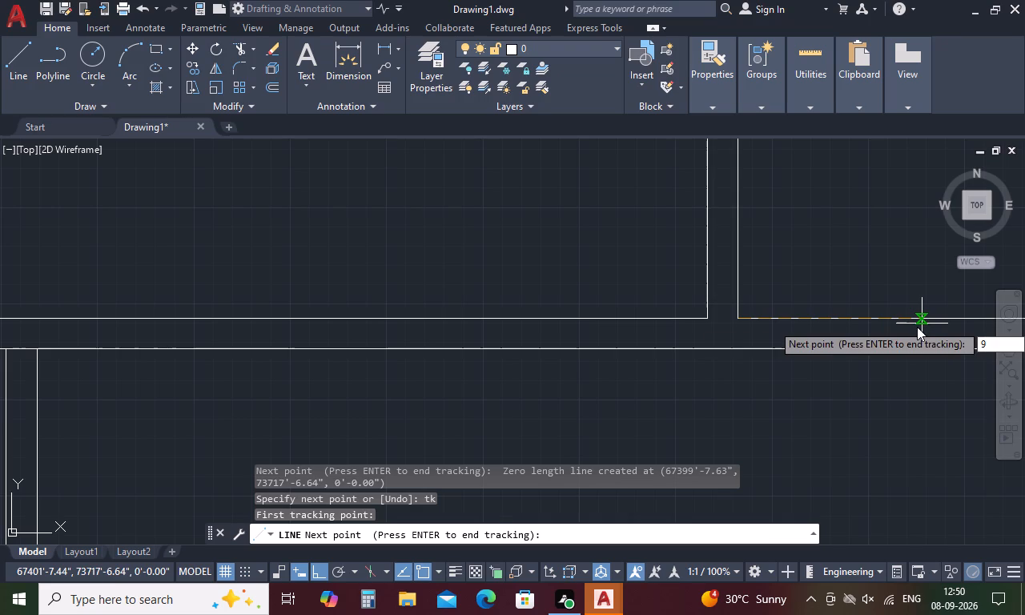
key(space)
key(space)
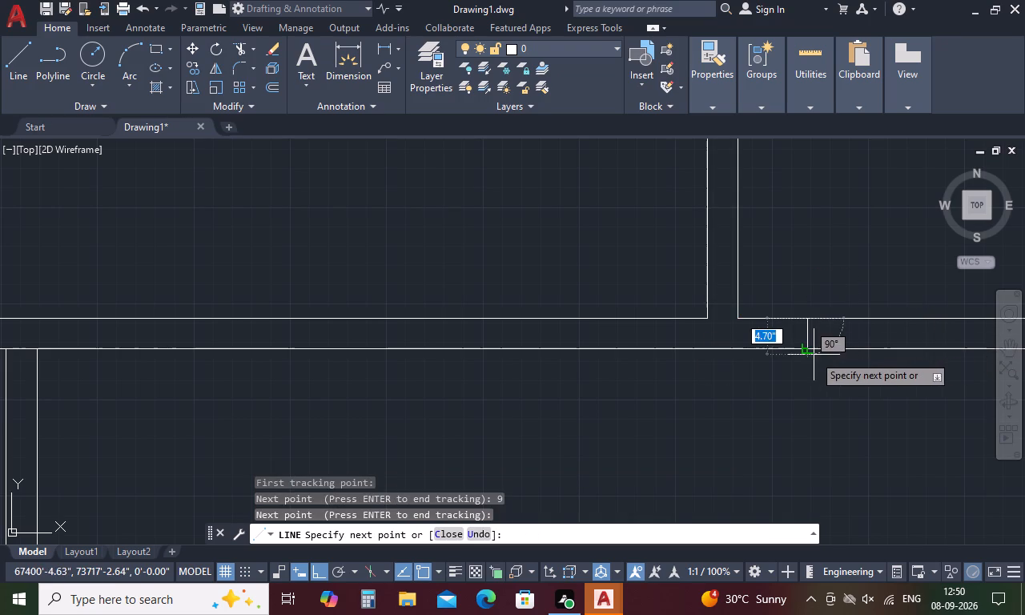
click(808, 354)
key(space)
key(space)
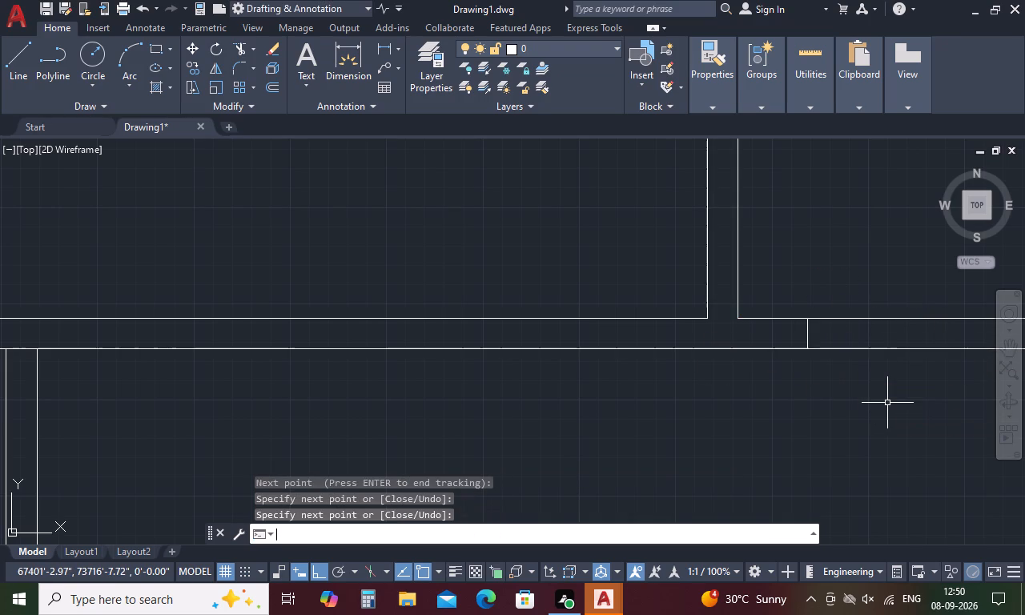
Offset the upper-right room's door jamb line 3' to the right to mark the other side of the opening.
text(o)
key(space)
text(3')
key(space)
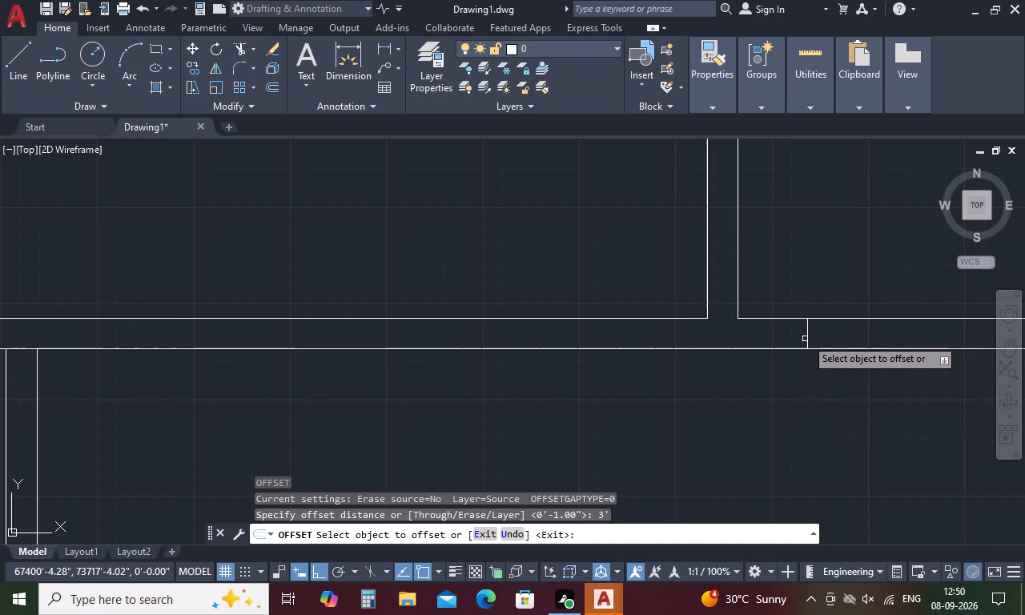
click(807, 336)
click(867, 335)
scroll(867, 332, down, 4)
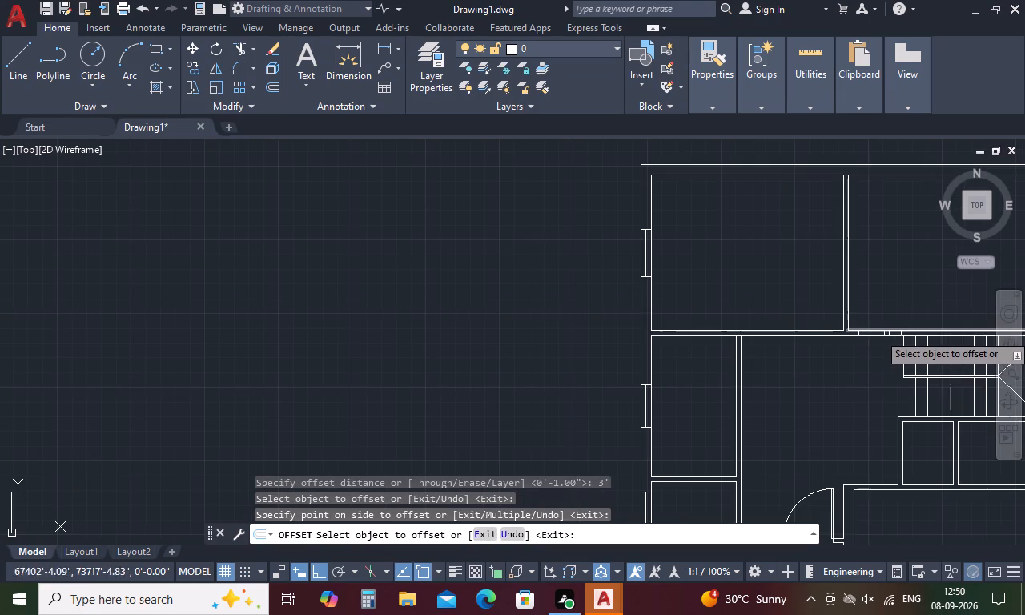
scroll(914, 321, up, 3)
key(space)
Draw a 3' vertical door leaf line upward into the upper-right room from the top of the left jamb line.
key(l)
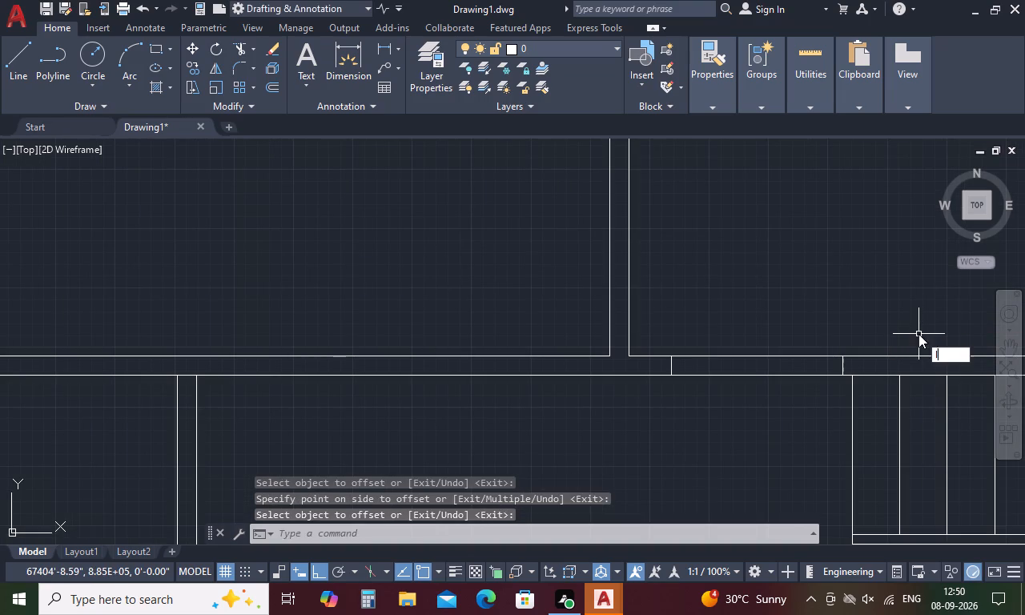
key(space)
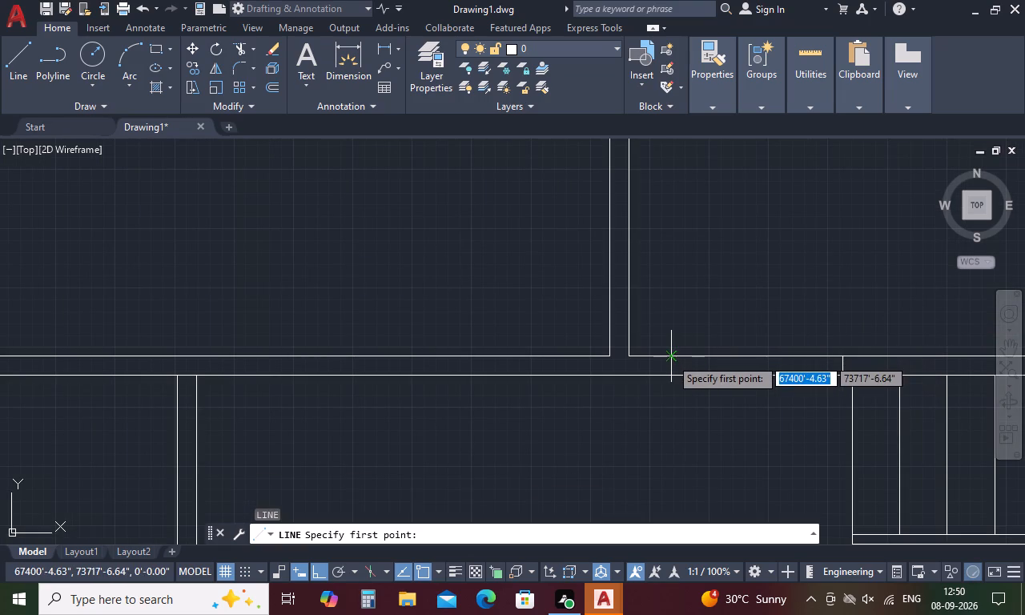
click(666, 356)
key(3)
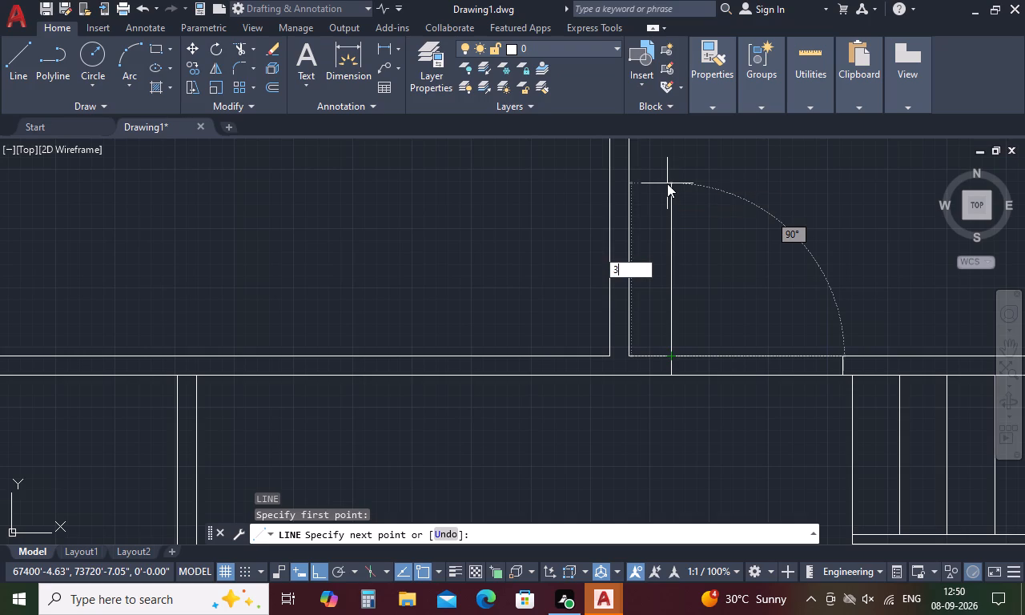
text(')
key(space)
text(o)
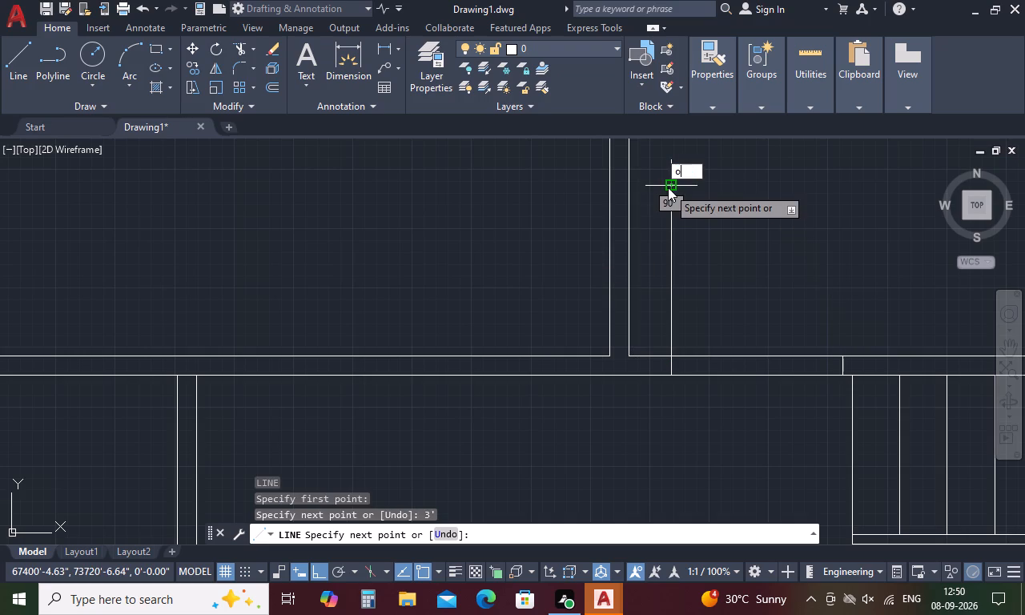
key(space)
key(Escape)
key(space)
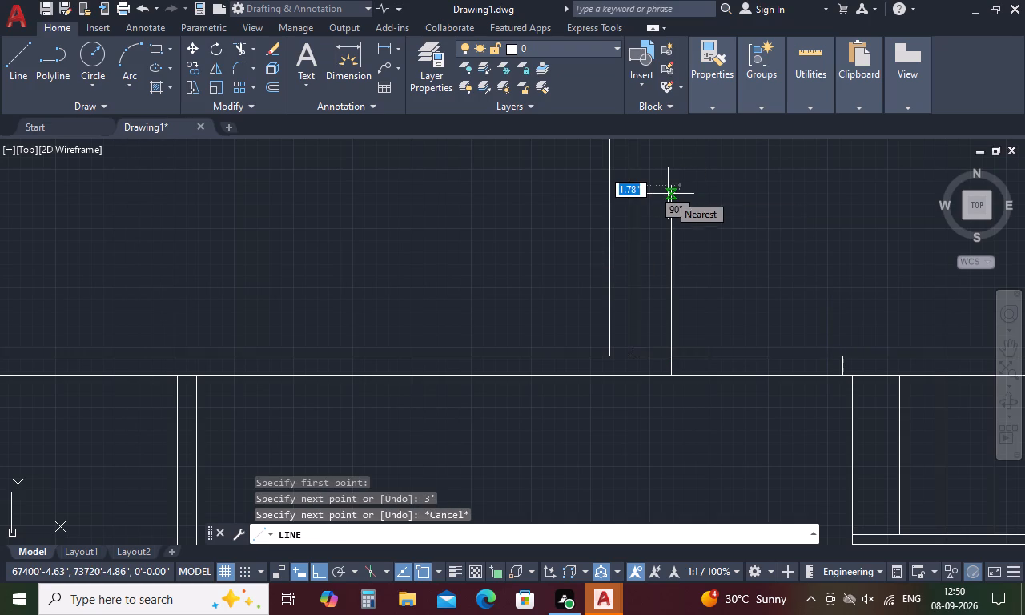
Offset the upper-right room's door leaf line 1" to the right to give the leaf its thickness.
text(o 1)
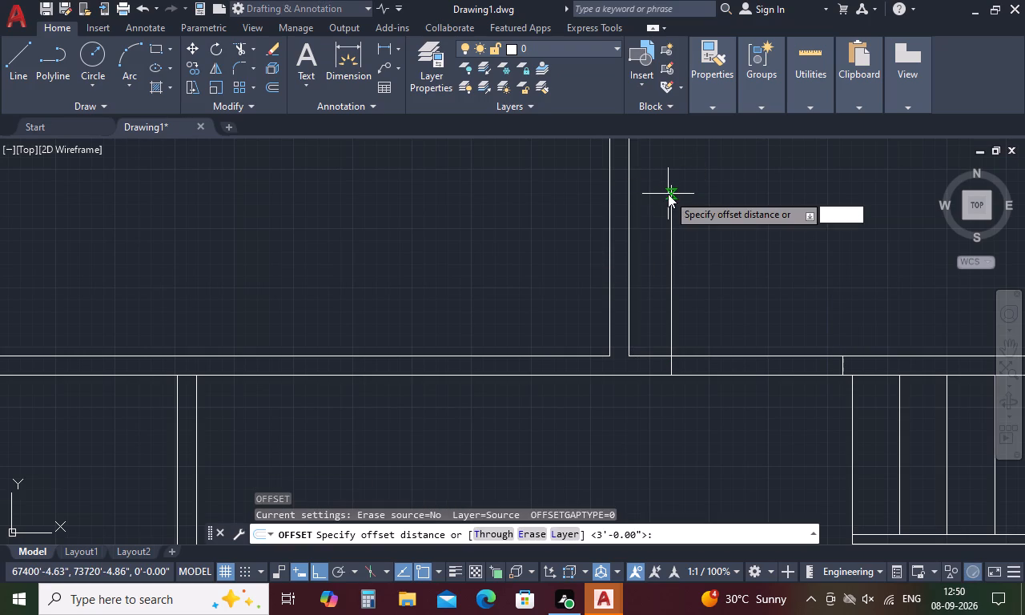
key(space)
click(670, 220)
click(726, 220)
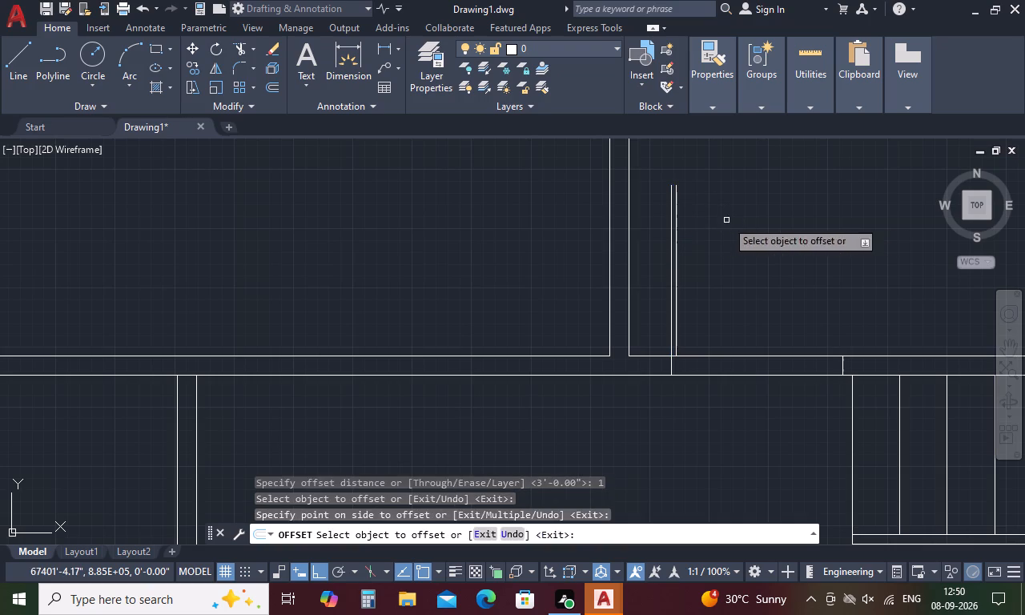
key(space)
Draw the upper-right room's door swing as a three-point arc across the leaf's two top ends to the right jamb line's upper end.
text(a)
key(space)
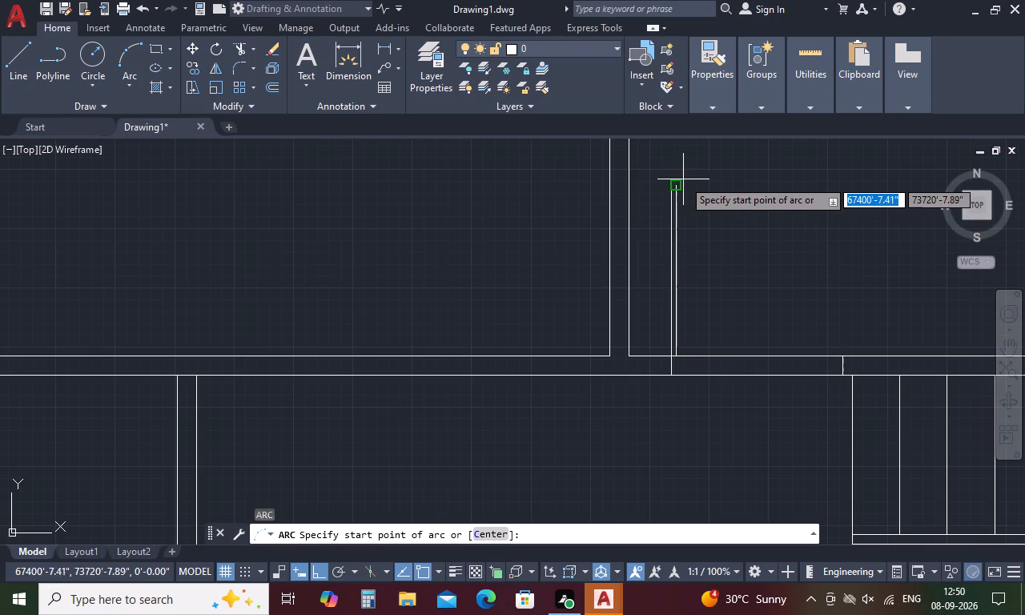
scroll(673, 183, up, 3)
click(654, 189)
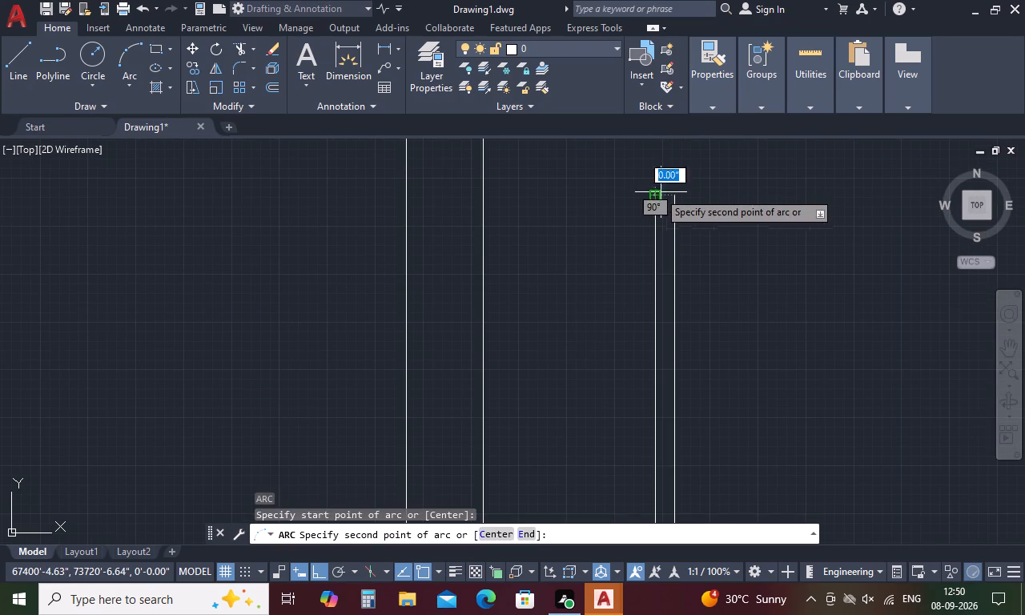
click(674, 192)
scroll(674, 189, down, 2)
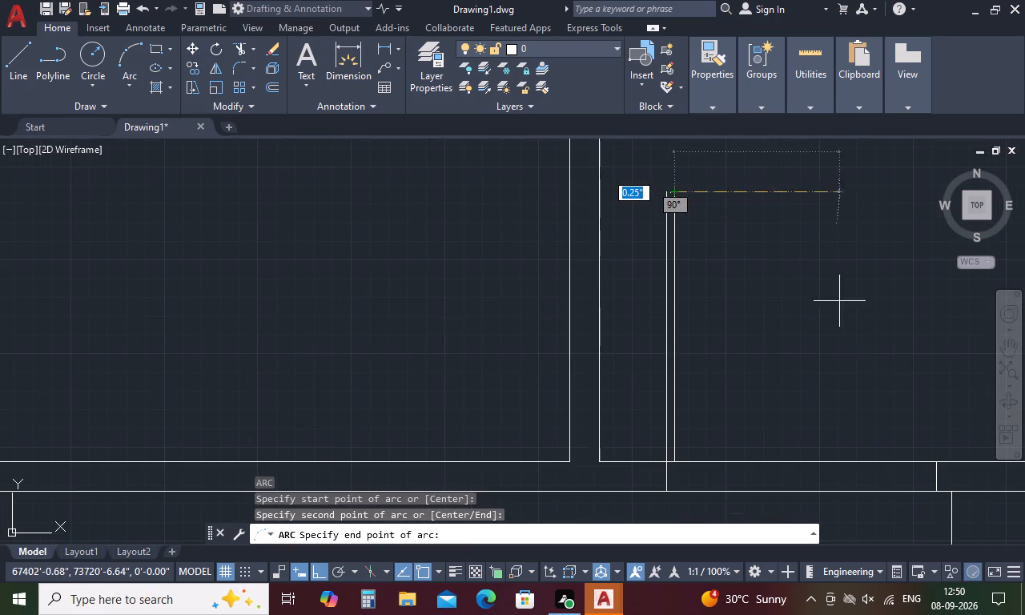
click(931, 463)
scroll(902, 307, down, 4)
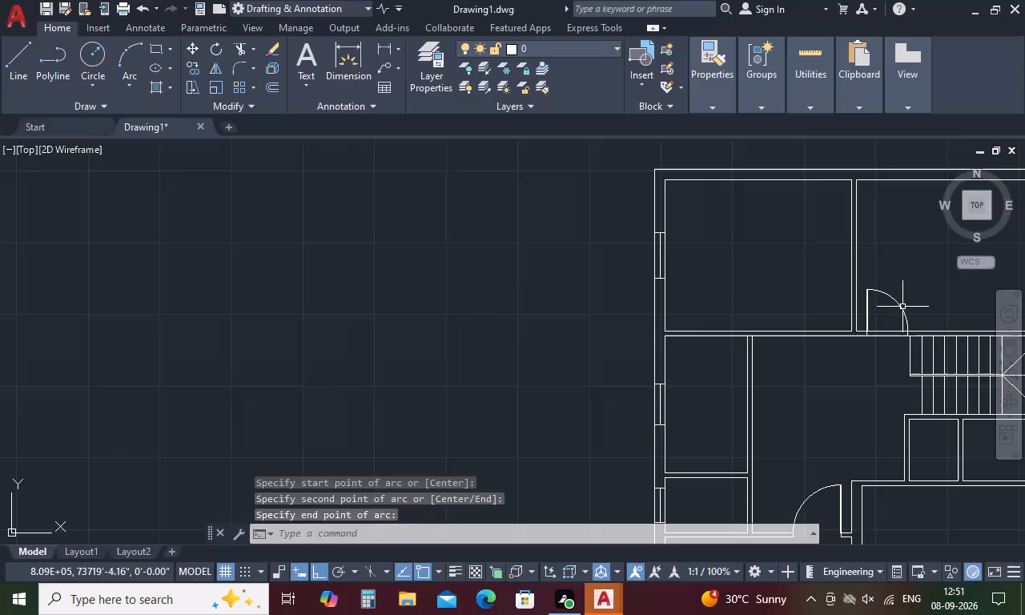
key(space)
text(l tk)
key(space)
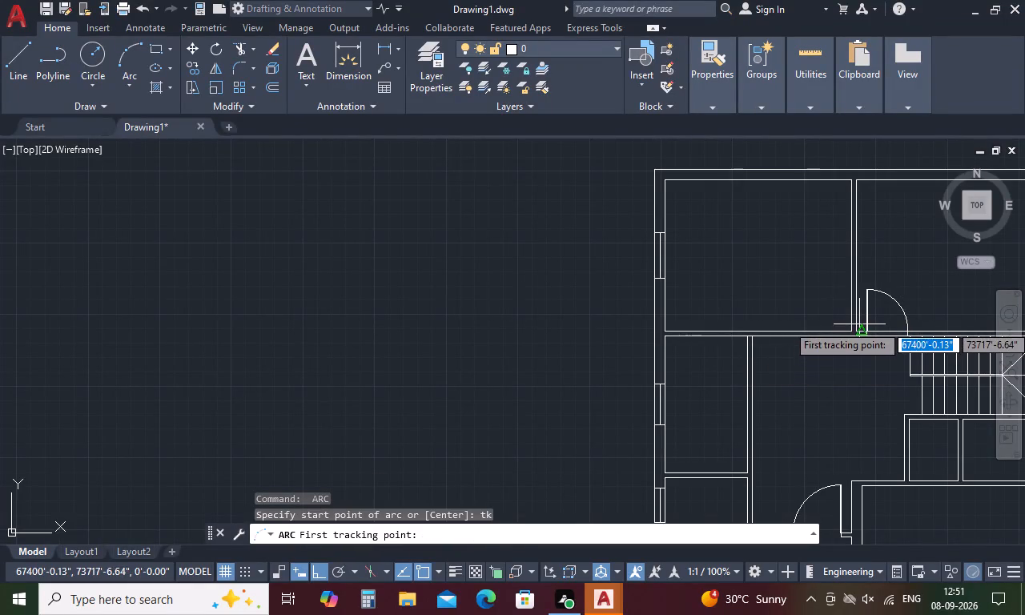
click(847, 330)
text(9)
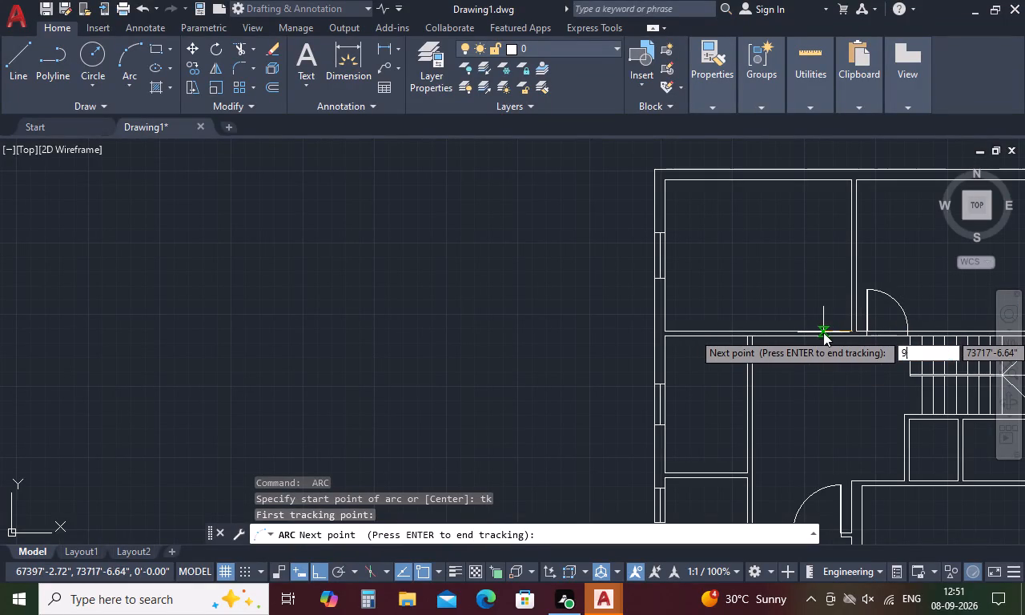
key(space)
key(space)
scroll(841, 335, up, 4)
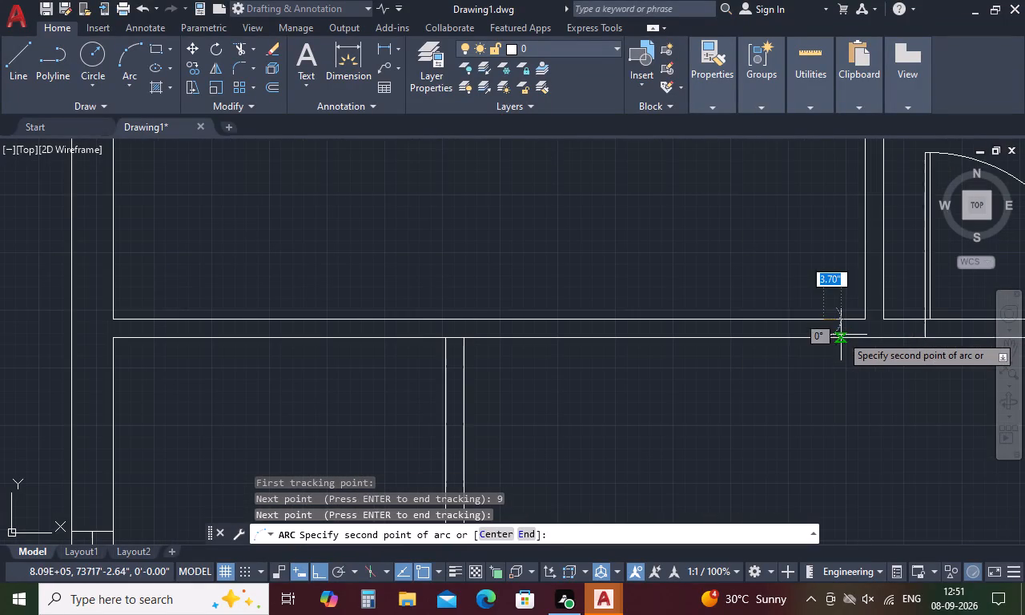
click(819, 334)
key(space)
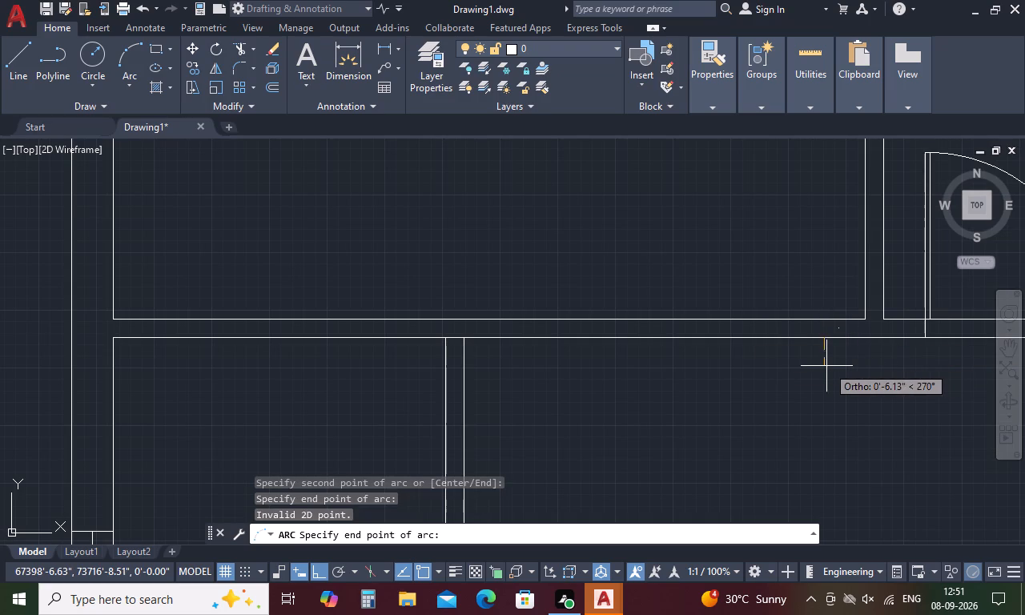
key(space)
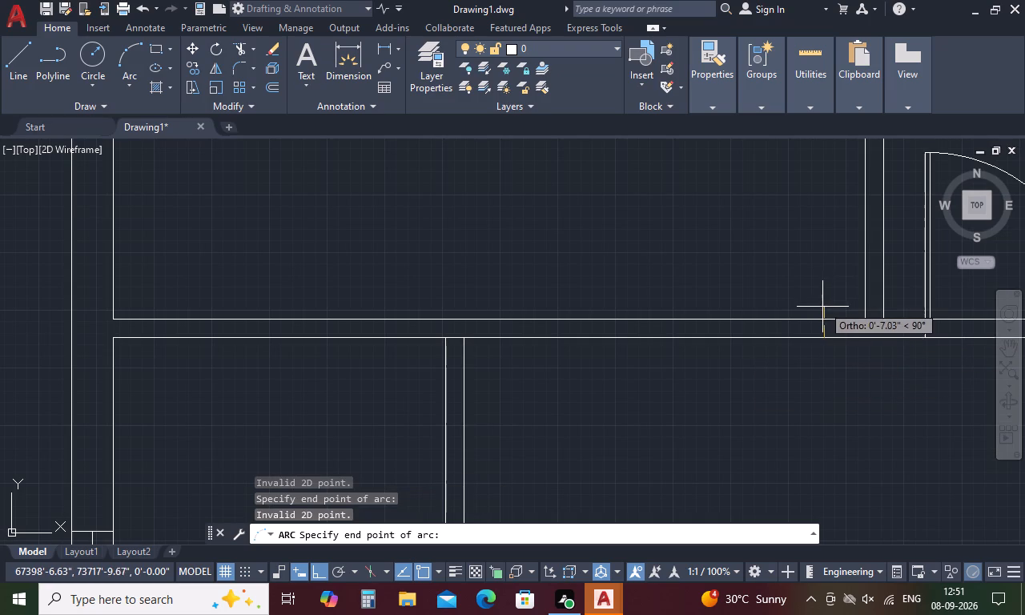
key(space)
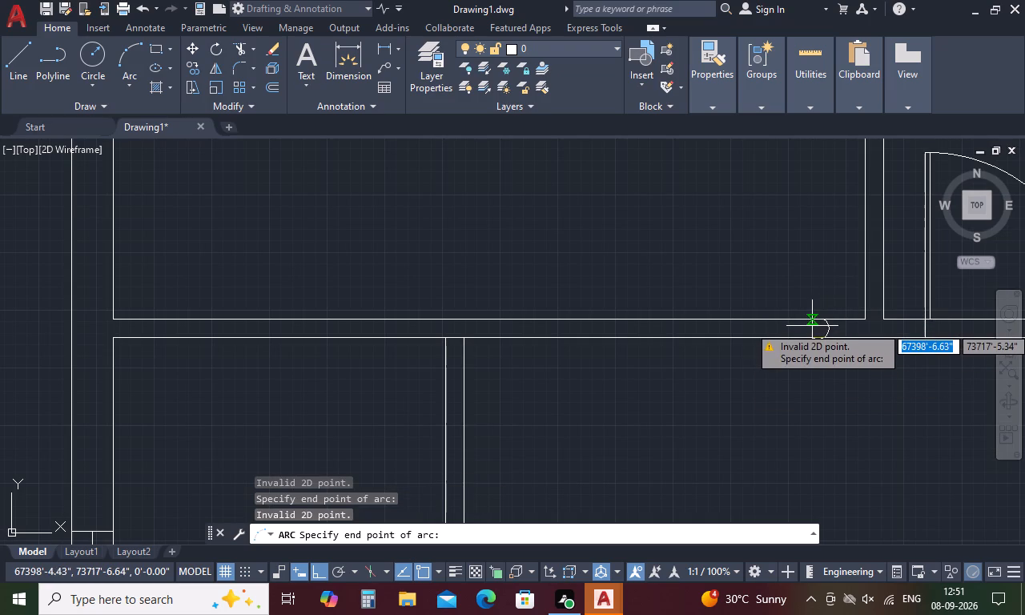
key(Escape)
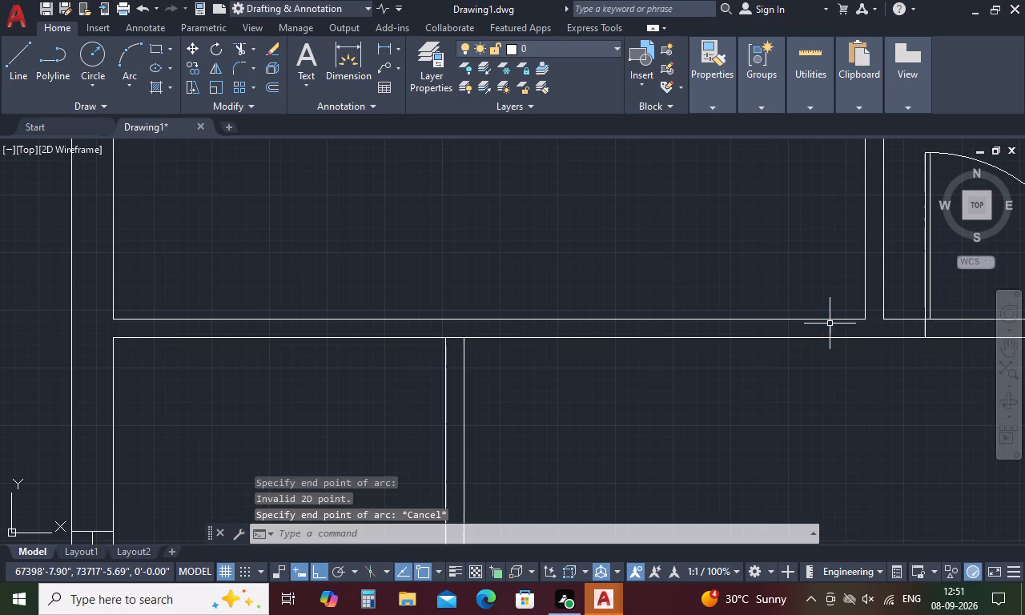
Draw a door jamb line across the partition, tracked 9" left of the upper-left room's lower-right corner.
text(l tk)
key(space)
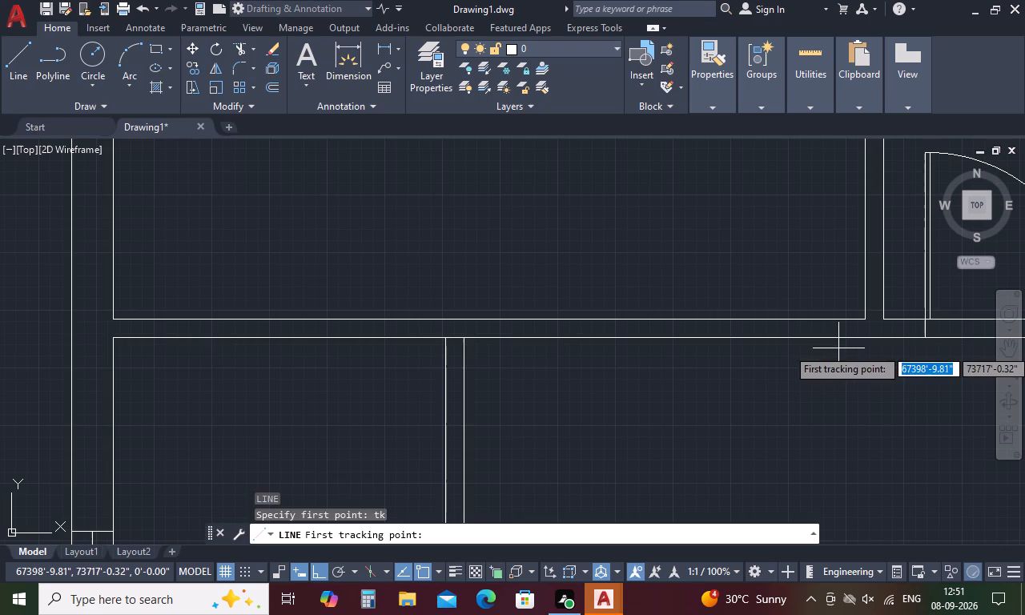
click(862, 319)
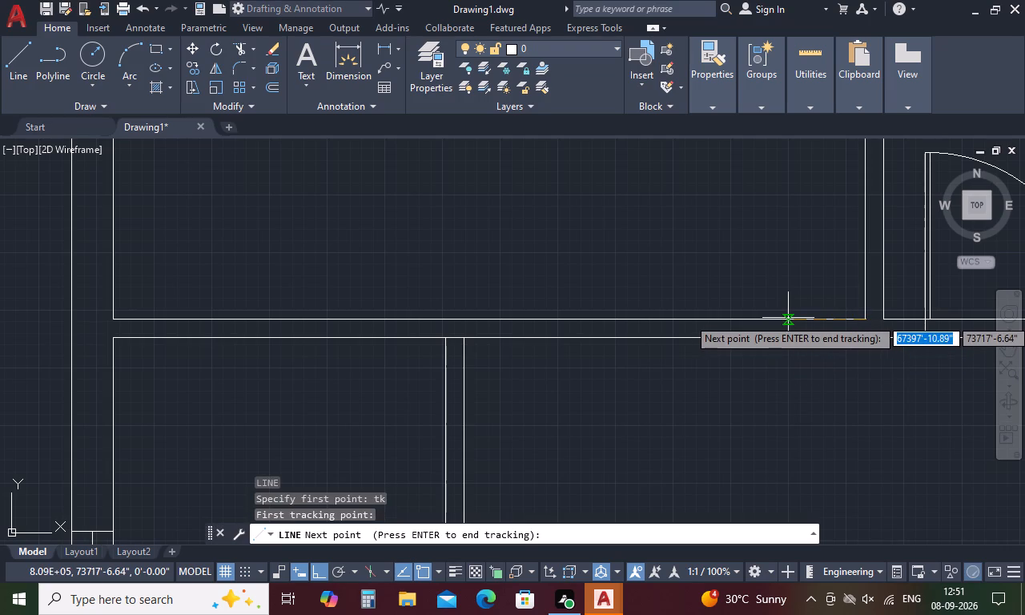
text(9)
key(space)
key(space)
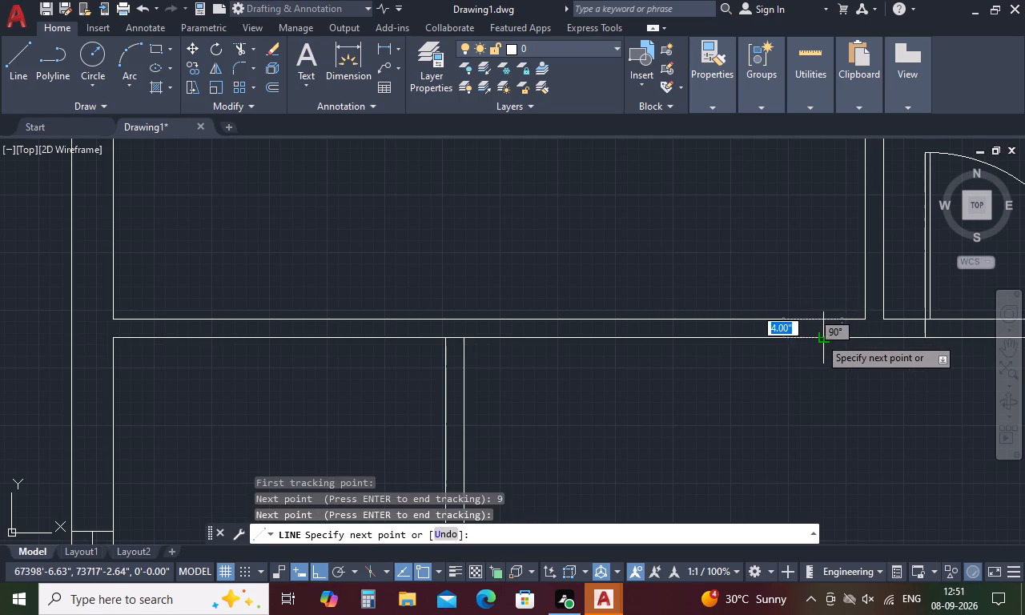
click(819, 337)
key(space)
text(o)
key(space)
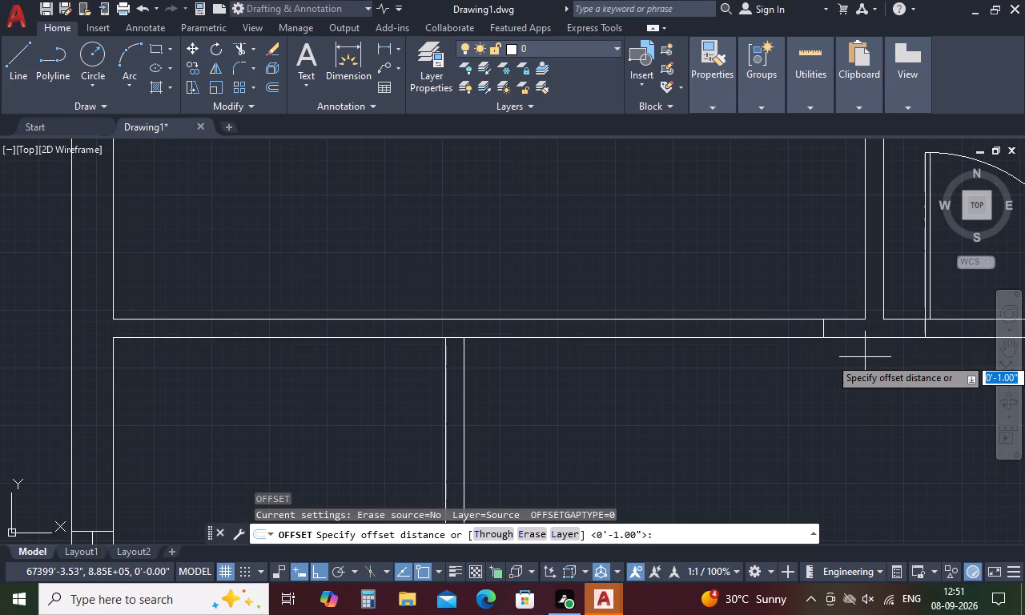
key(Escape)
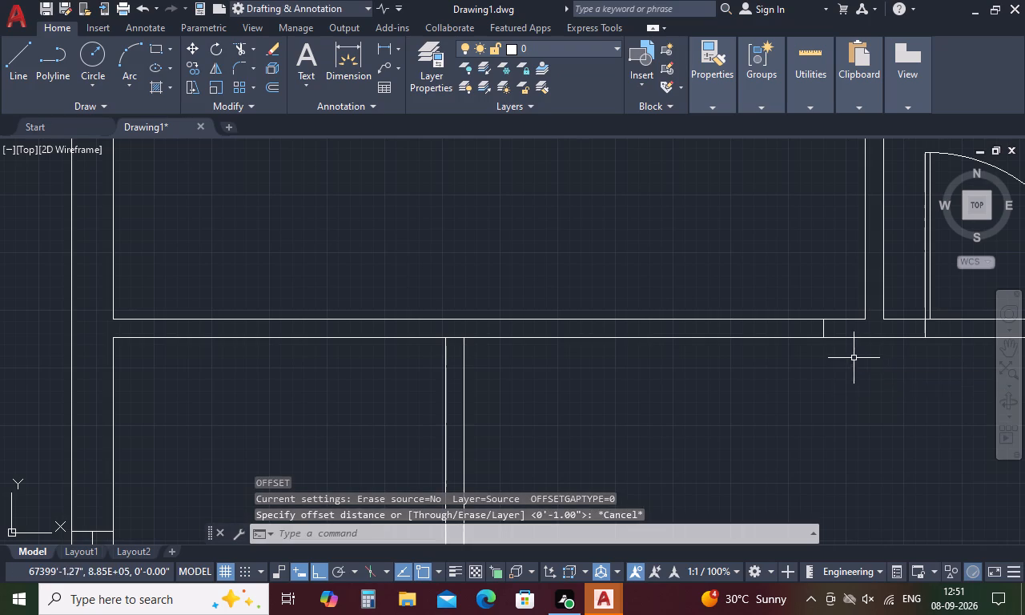
Copy the upper-right room's door leaf, swing arc and right jamb line from the leaf's hinge point to the upper-left room's jamb line.
scroll(854, 358, down, 3)
drag(906, 316, 870, 333)
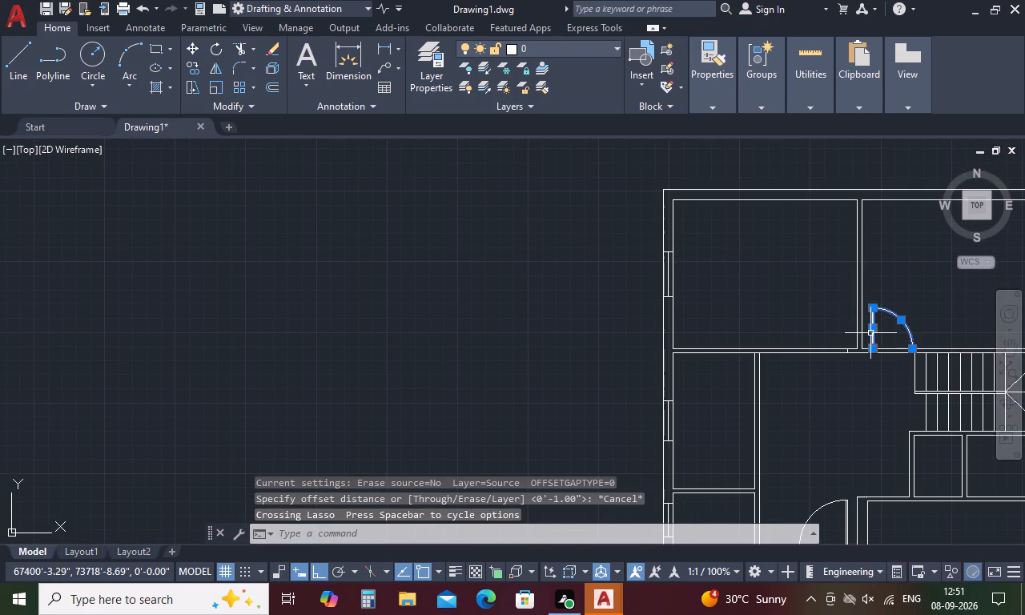
scroll(890, 324, up, 4)
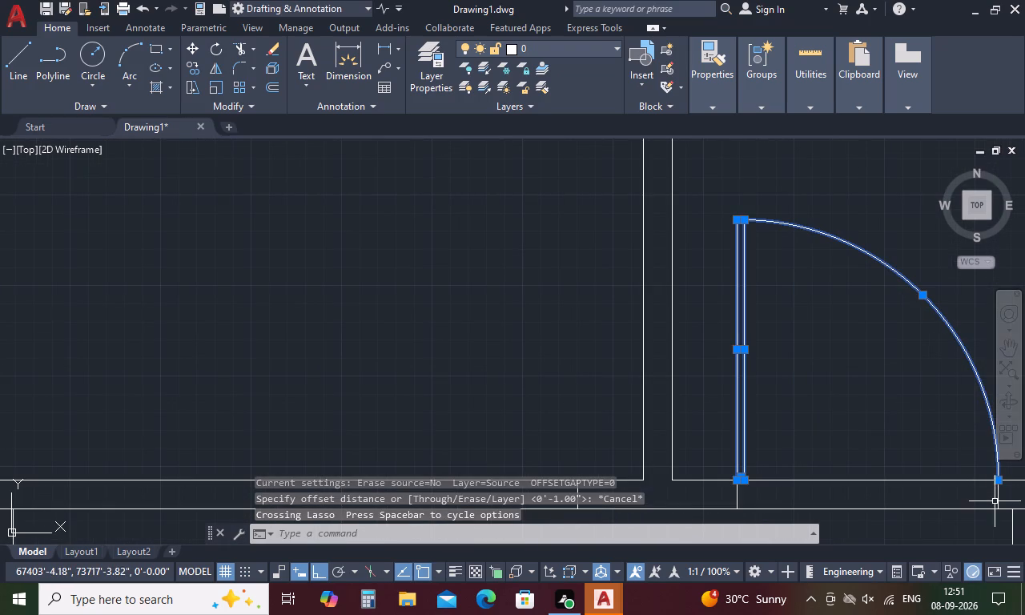
click(998, 500)
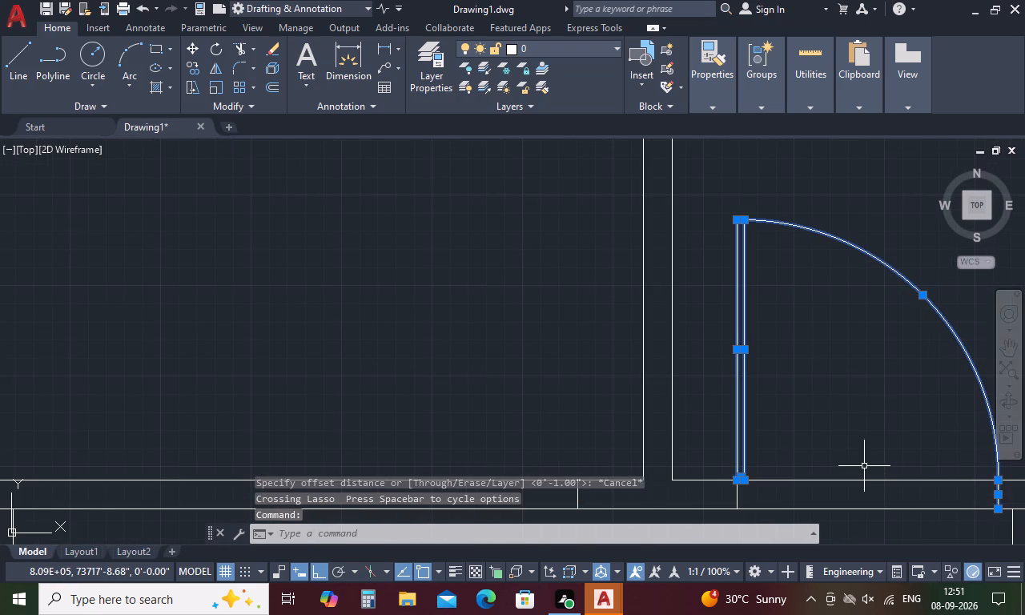
right_click(805, 397)
click(862, 159)
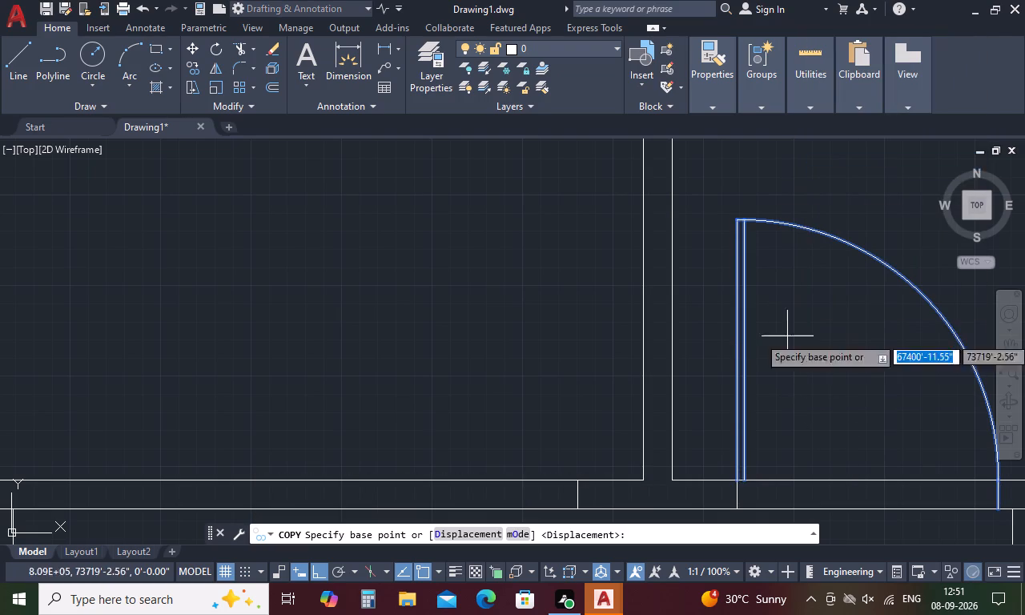
click(735, 477)
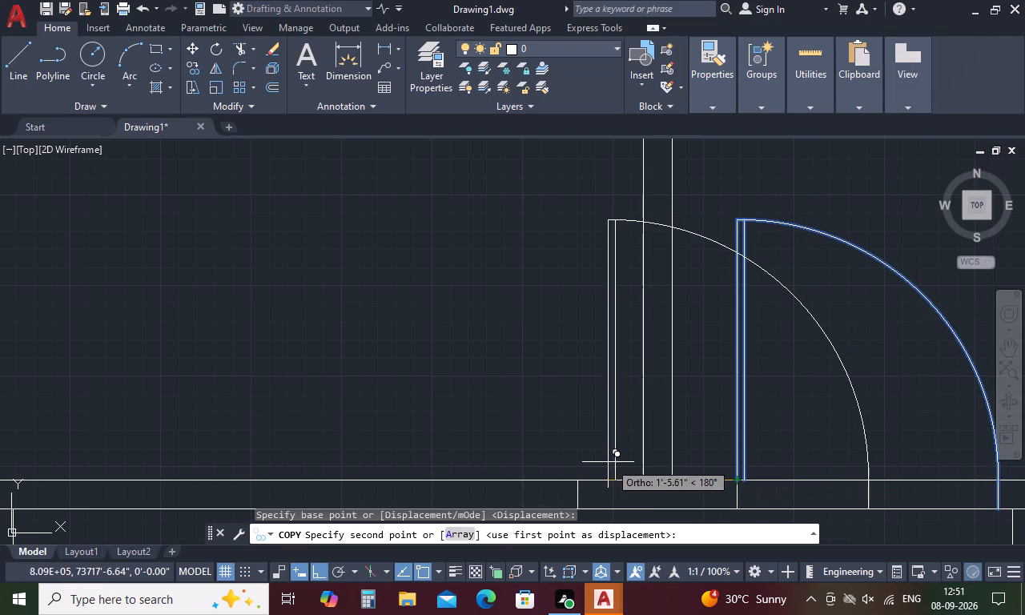
click(577, 484)
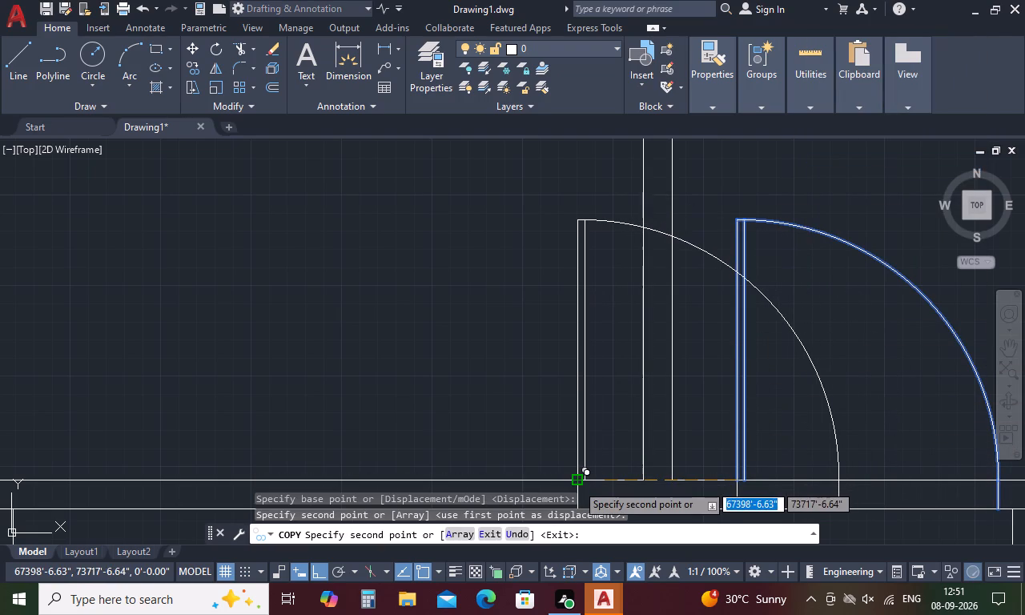
key(space)
Mirror the copied door and its far jamb about the vertical line through the upper-left room's hinge jamb, erasing the source objects.
drag(620, 205, 490, 321)
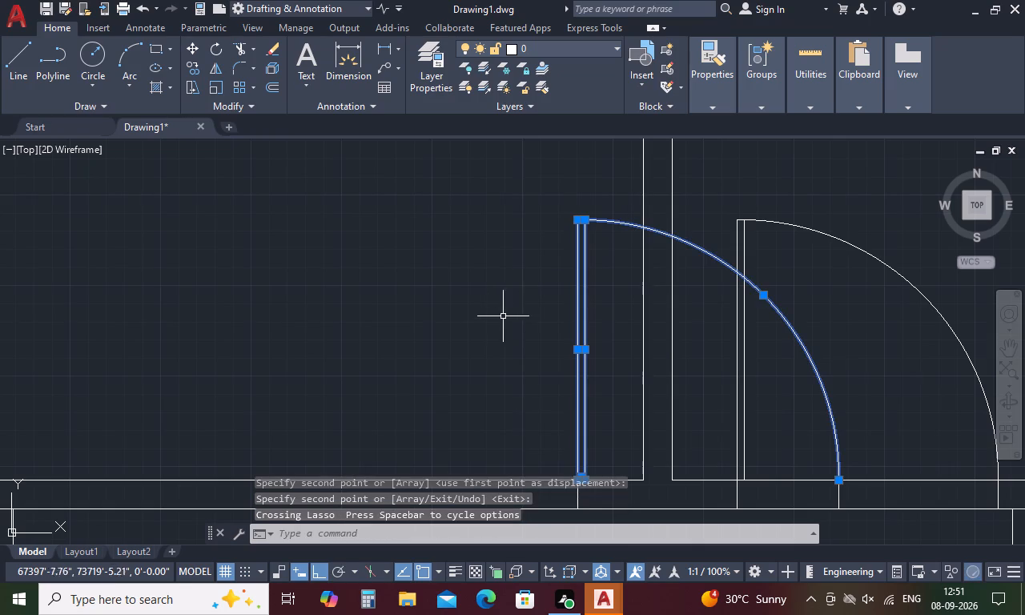
click(838, 501)
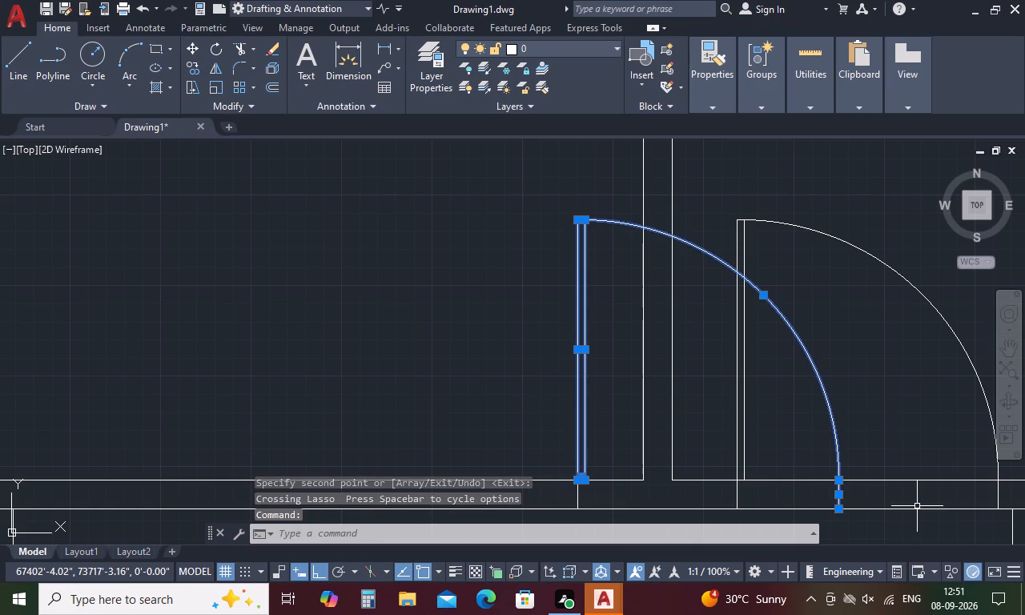
text(mi)
key(space)
click(576, 480)
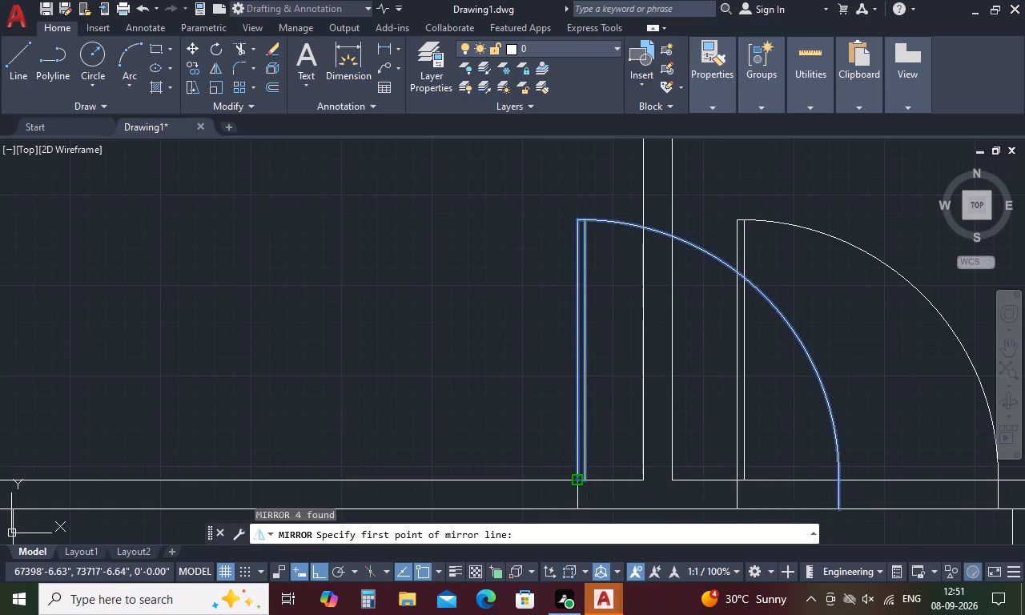
click(565, 204)
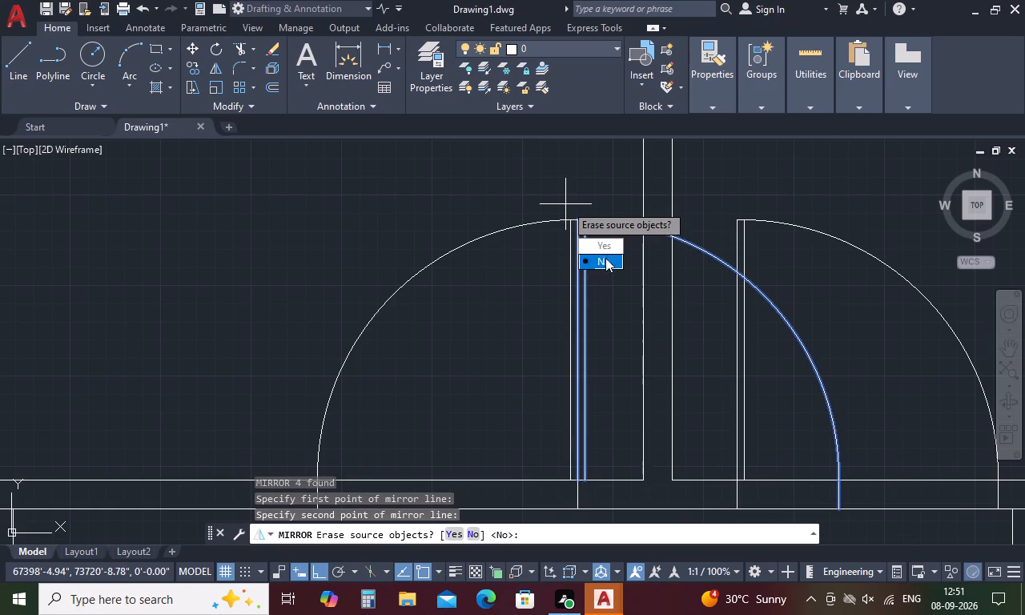
drag(610, 243, 565, 204)
Draw a door jamb line across the partition, tracked 4" right of the lower-right room's upper-left corner.
scroll(598, 175, down, 4)
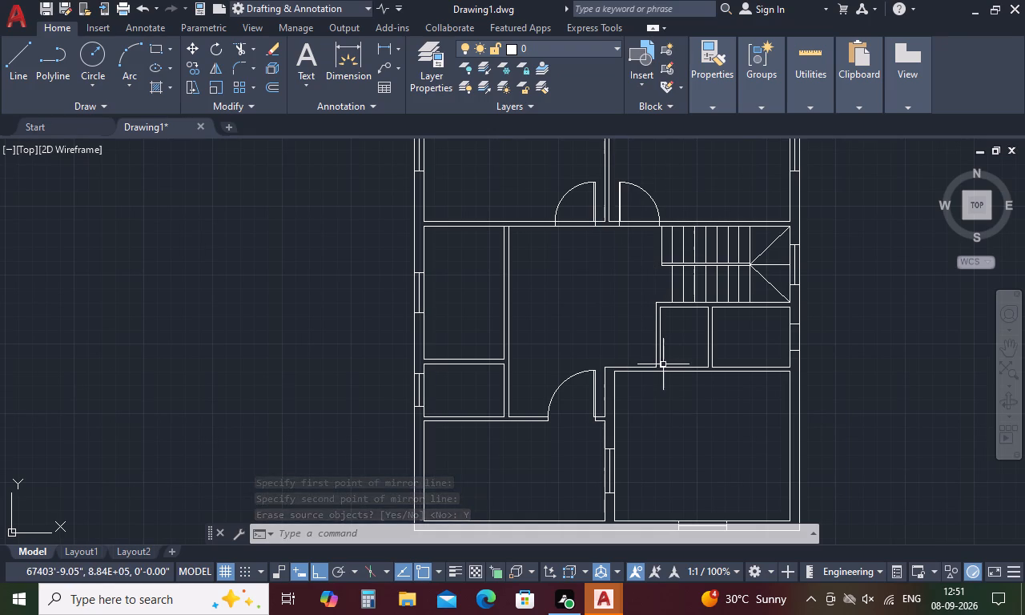
text(l)
key(space)
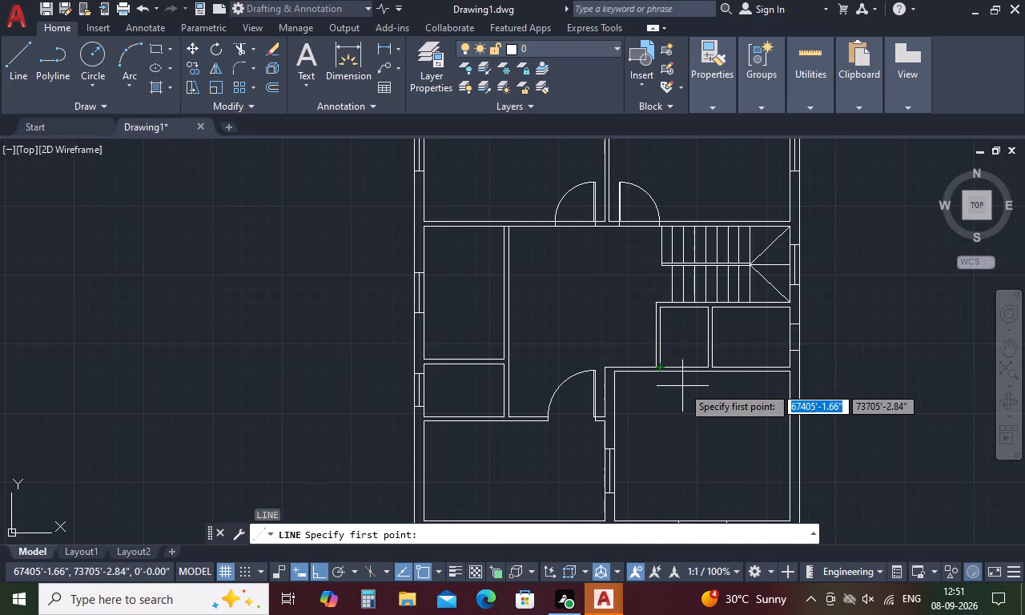
text(tk)
key(space)
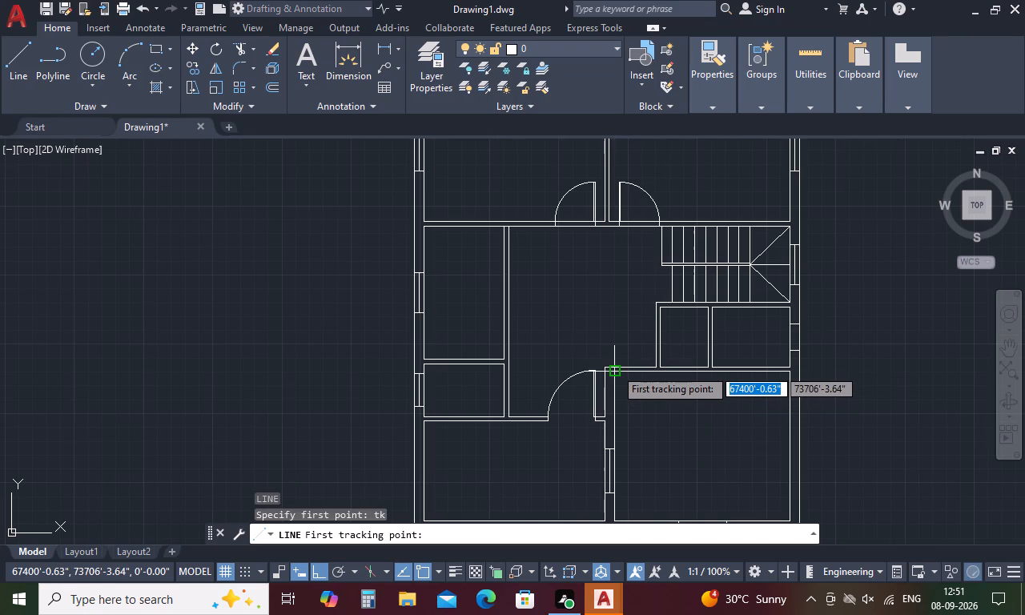
scroll(617, 361, up, 3)
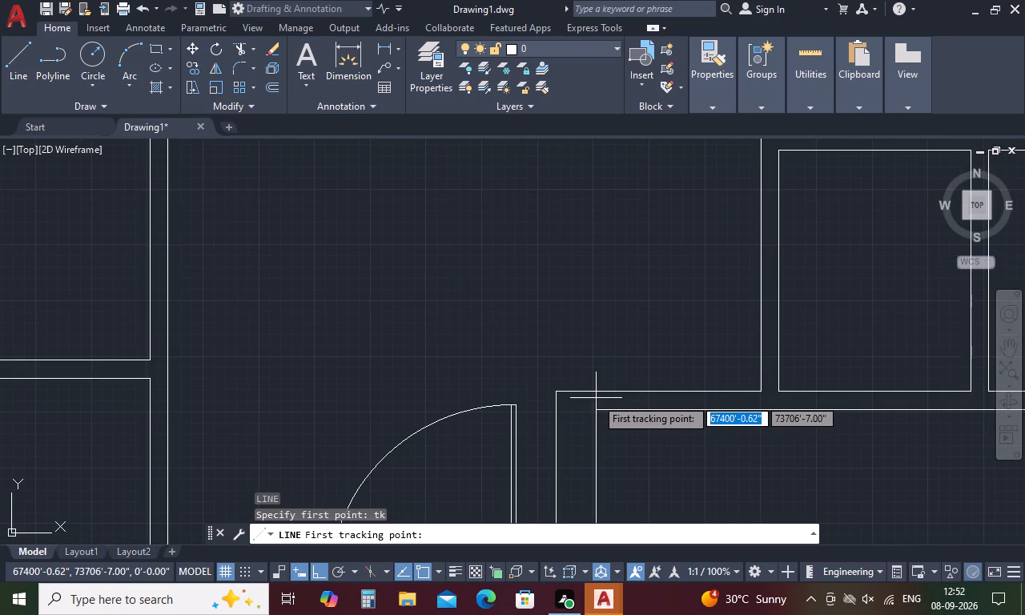
click(596, 410)
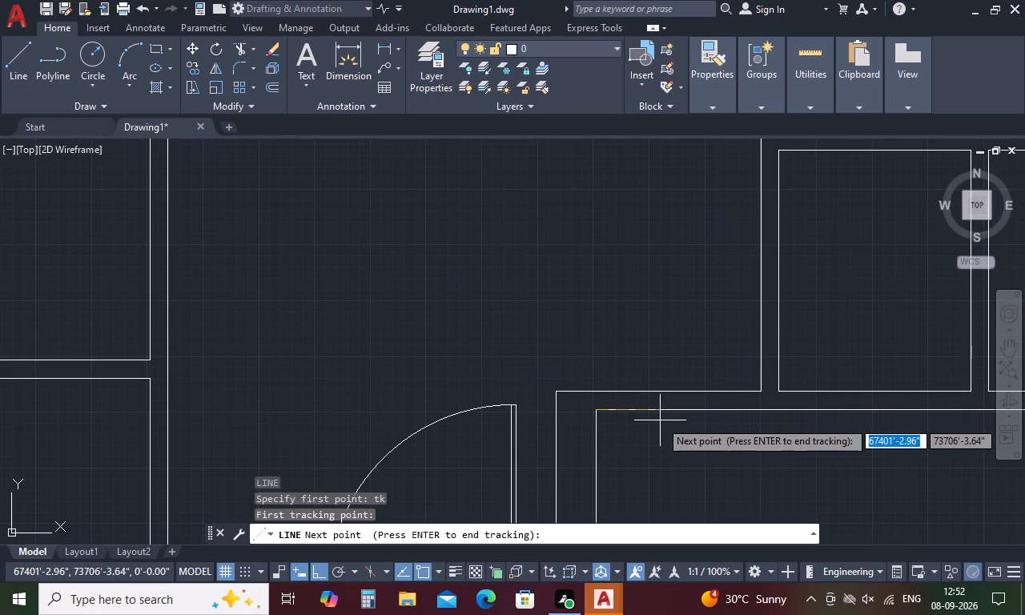
key(4)
key(space)
key(space)
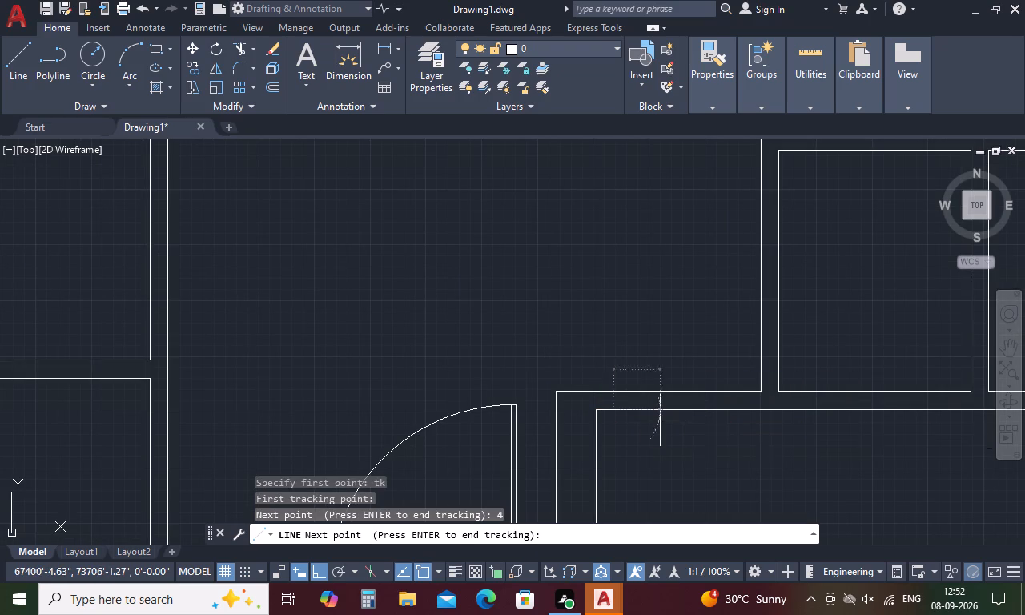
click(616, 392)
key(space)
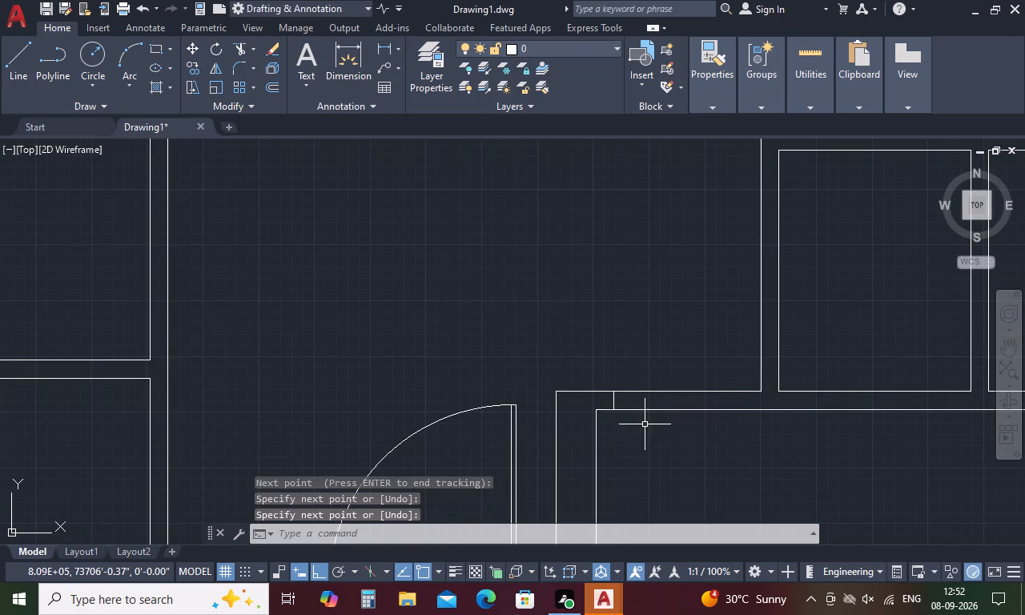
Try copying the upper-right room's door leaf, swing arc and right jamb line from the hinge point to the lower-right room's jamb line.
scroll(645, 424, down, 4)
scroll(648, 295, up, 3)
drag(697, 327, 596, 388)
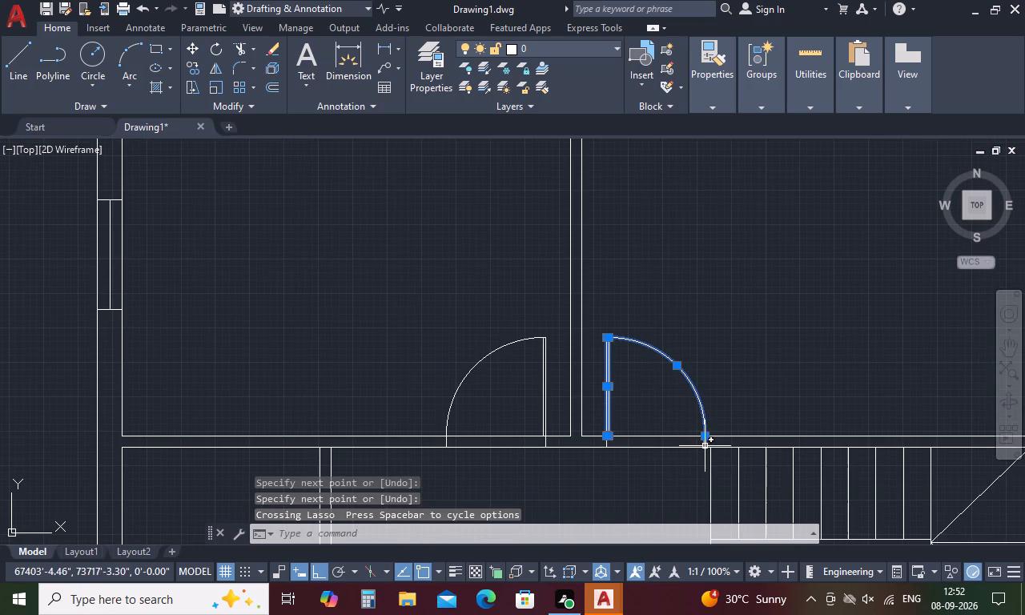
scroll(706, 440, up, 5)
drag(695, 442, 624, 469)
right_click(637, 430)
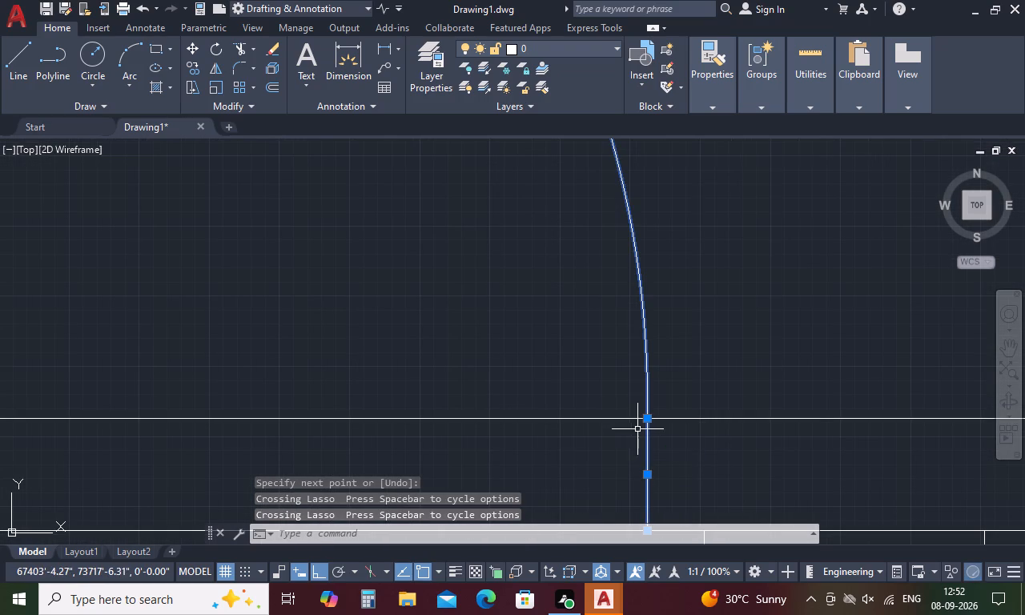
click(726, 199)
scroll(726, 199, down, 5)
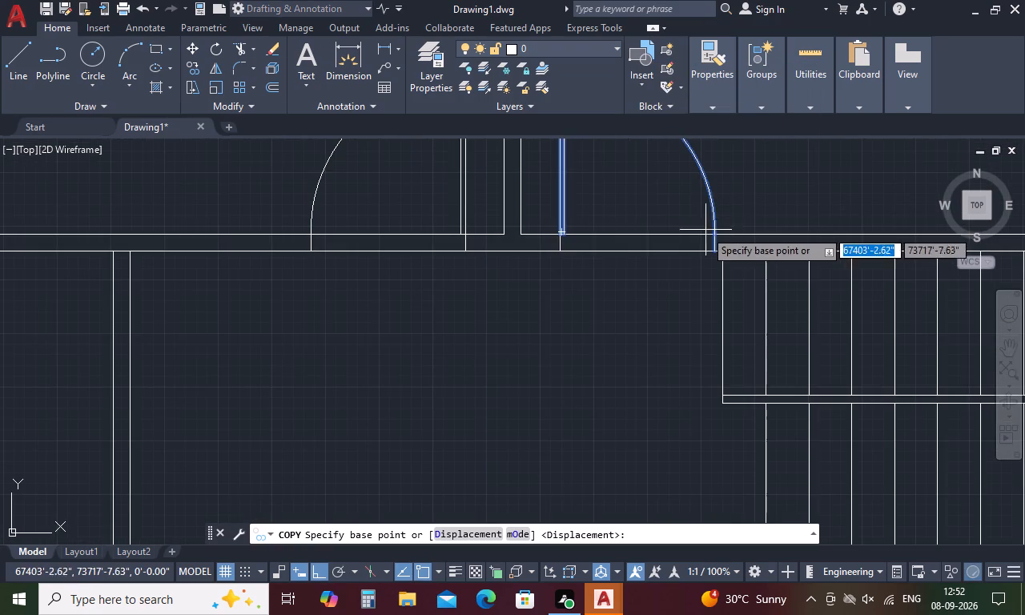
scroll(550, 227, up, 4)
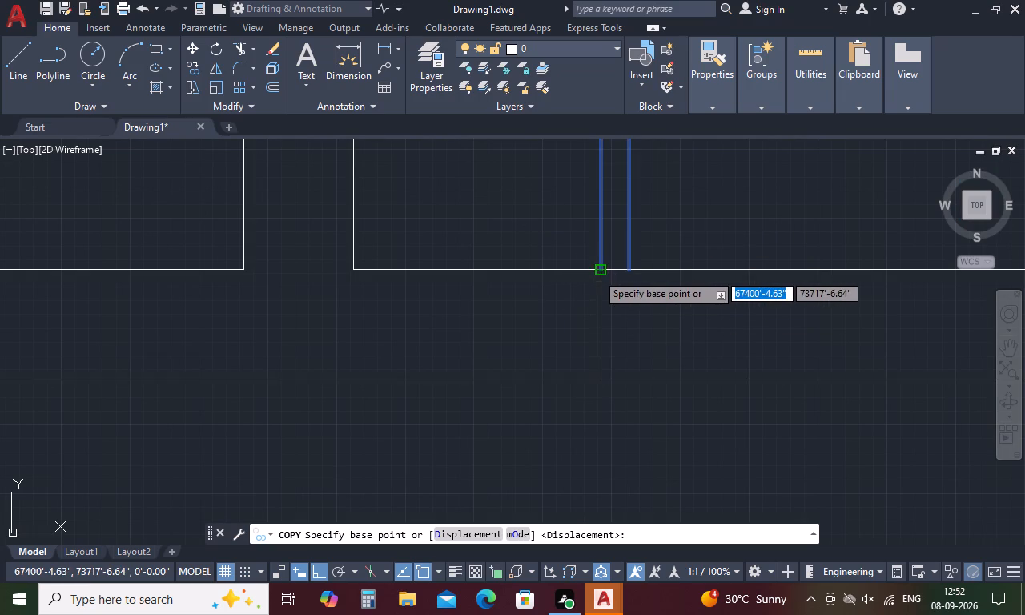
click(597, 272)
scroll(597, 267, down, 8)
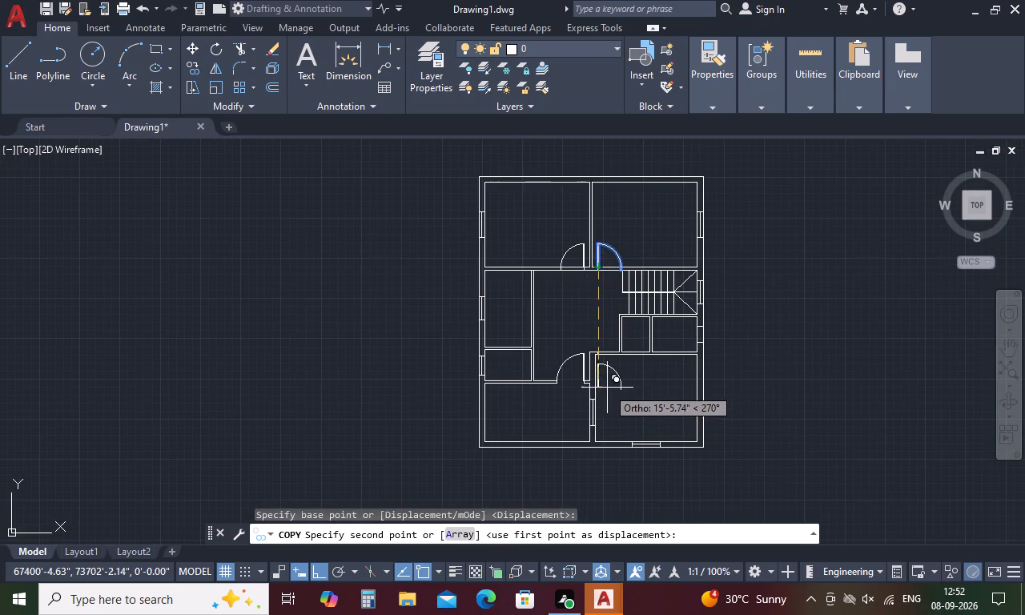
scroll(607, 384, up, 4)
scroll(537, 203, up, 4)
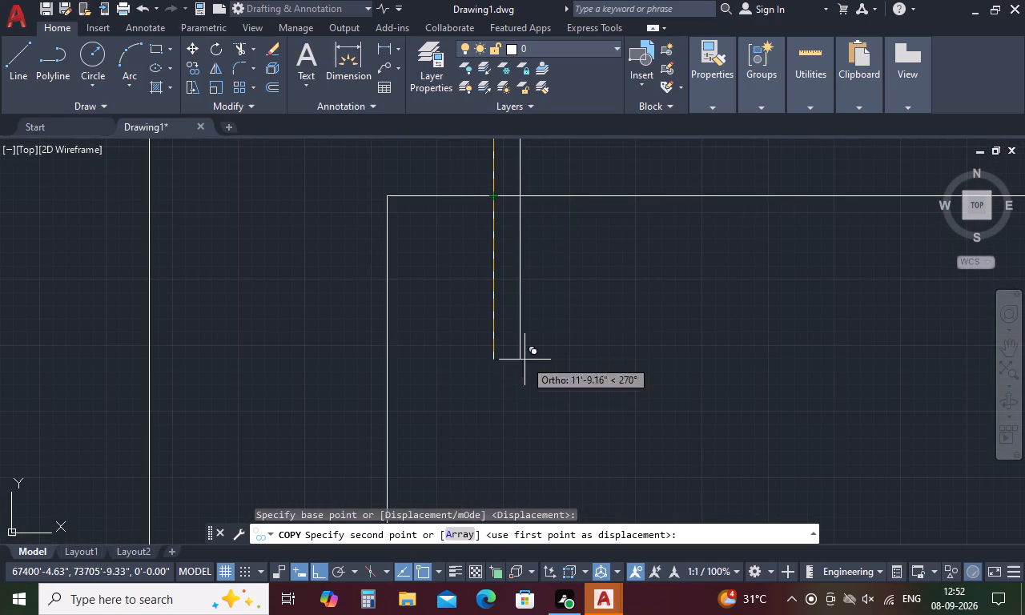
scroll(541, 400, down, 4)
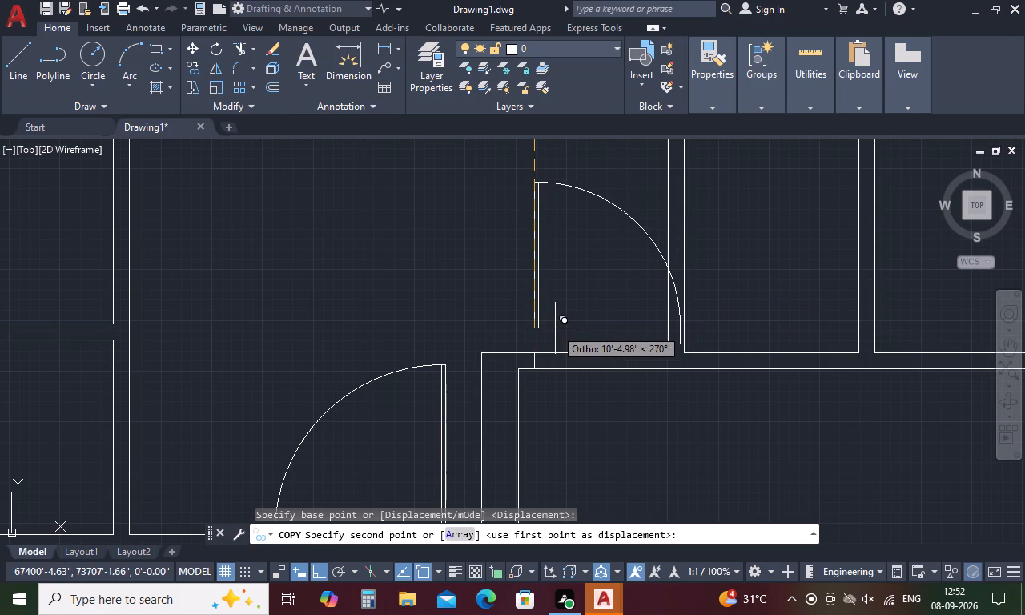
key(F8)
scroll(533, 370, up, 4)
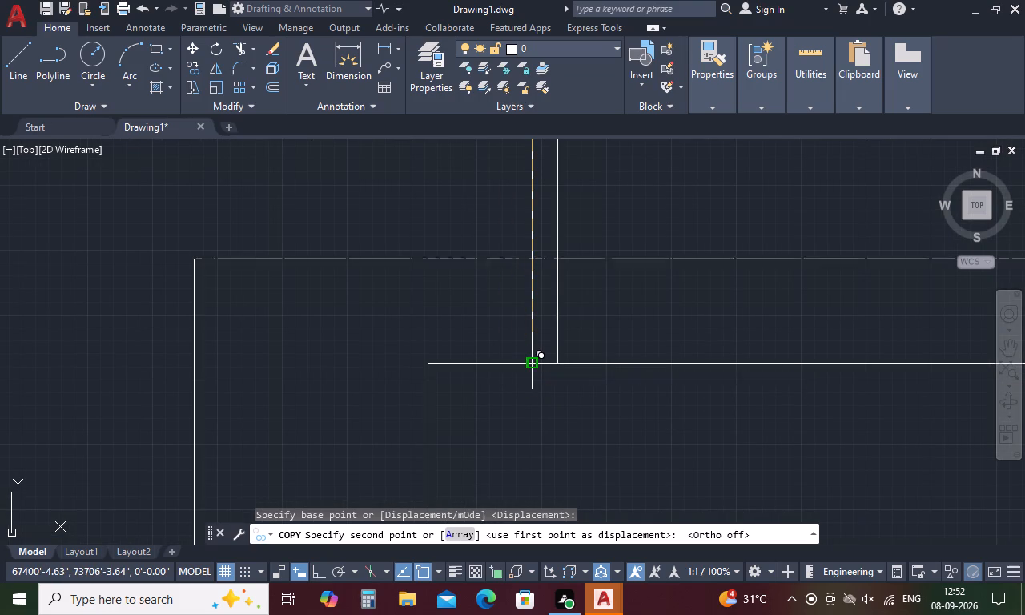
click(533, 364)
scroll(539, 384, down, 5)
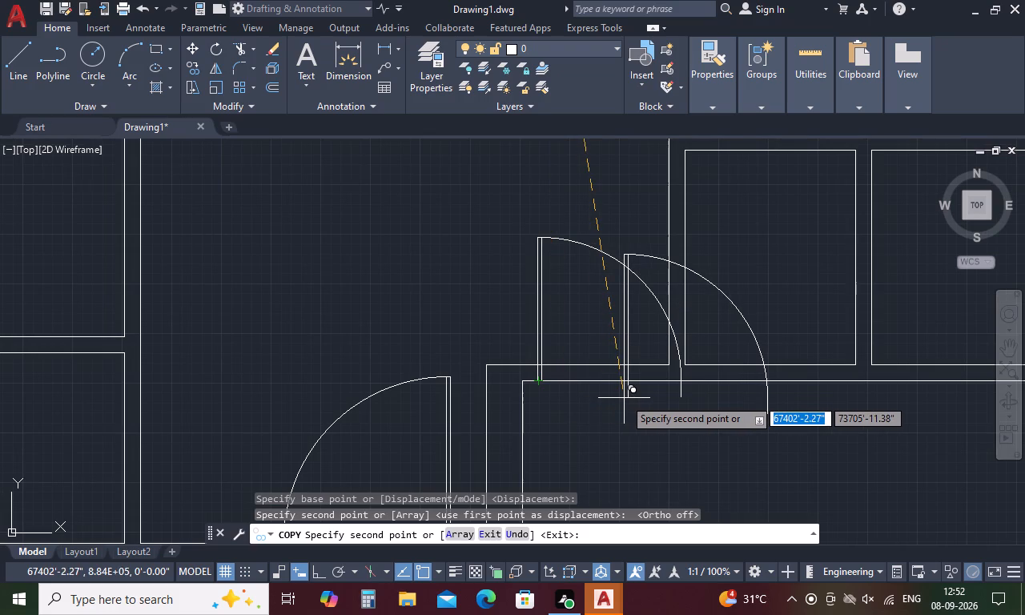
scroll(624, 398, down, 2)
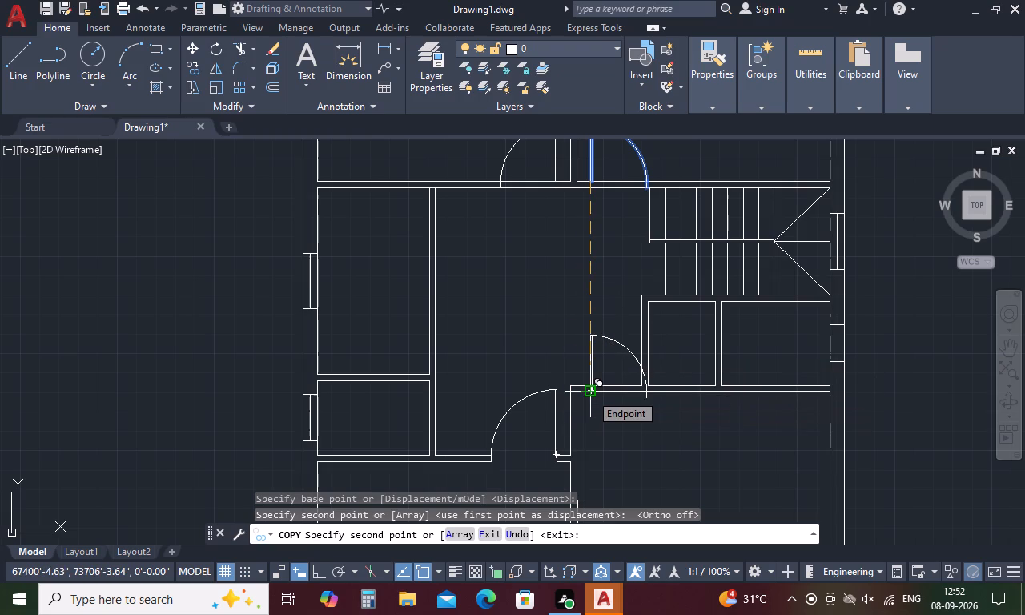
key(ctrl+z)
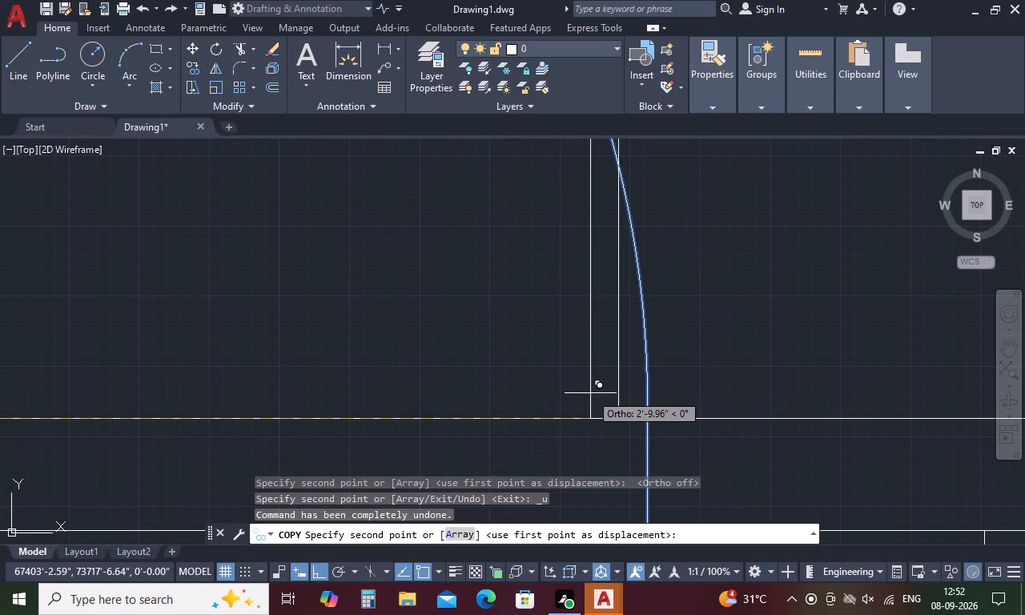
Place the door copy by its hinge point on the lower-right room's top wall line, about 1" right of the room's upper-left corner.
scroll(606, 361, down, 4)
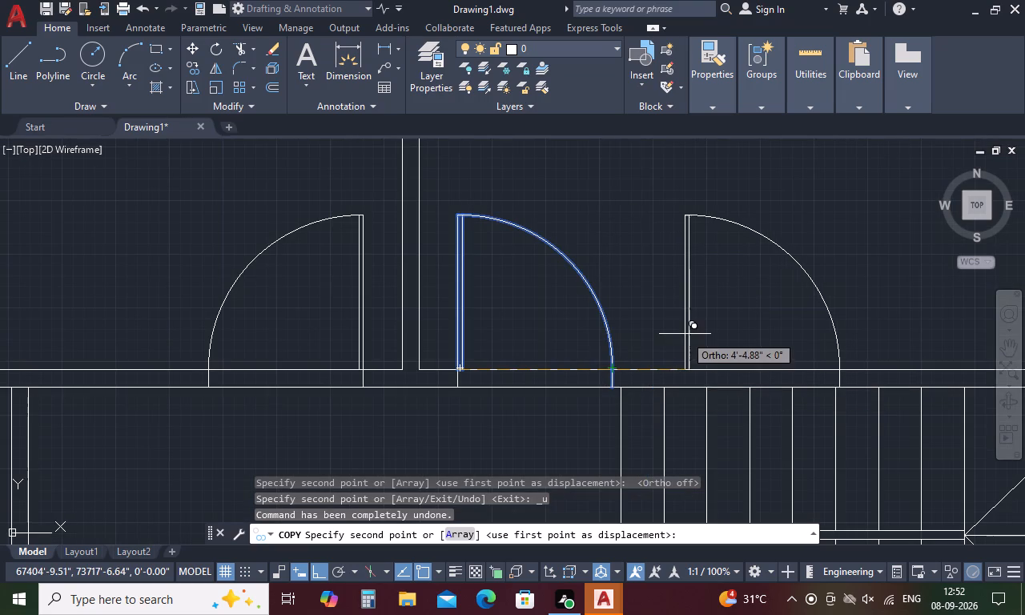
scroll(685, 334, down, 4)
scroll(656, 425, up, 4)
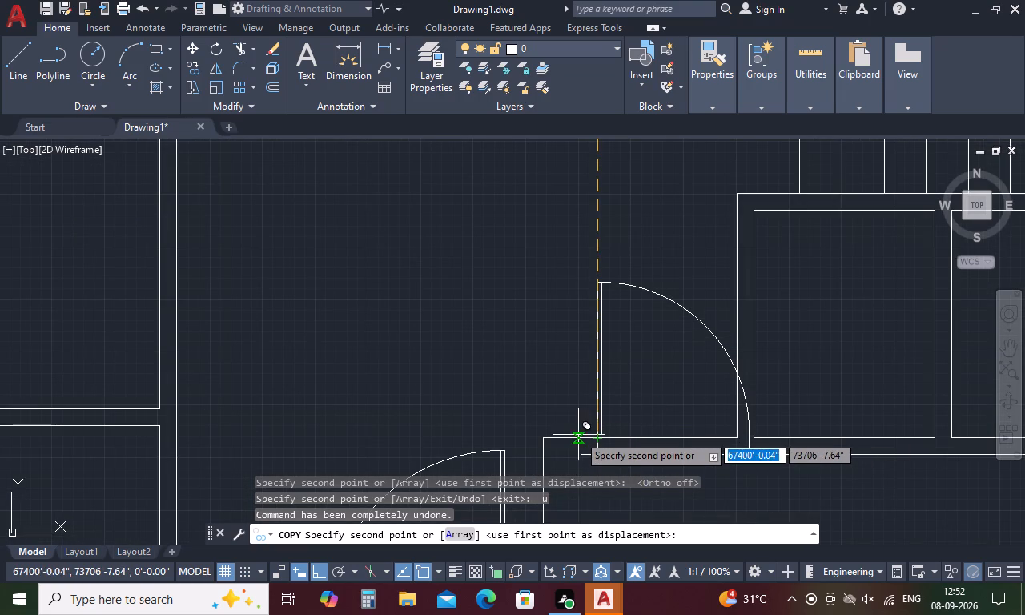
key(F8)
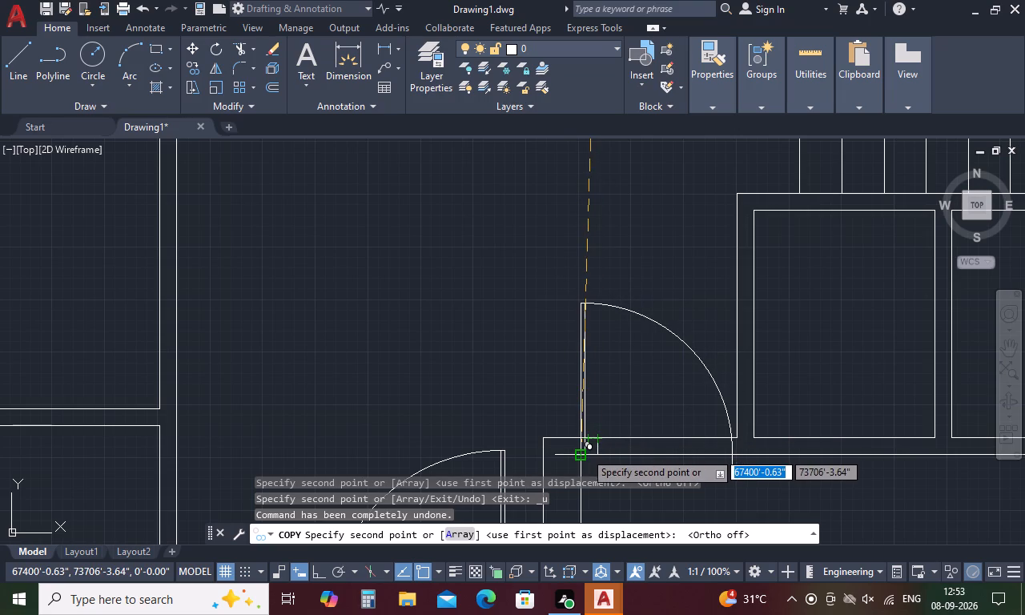
scroll(585, 453, up, 5)
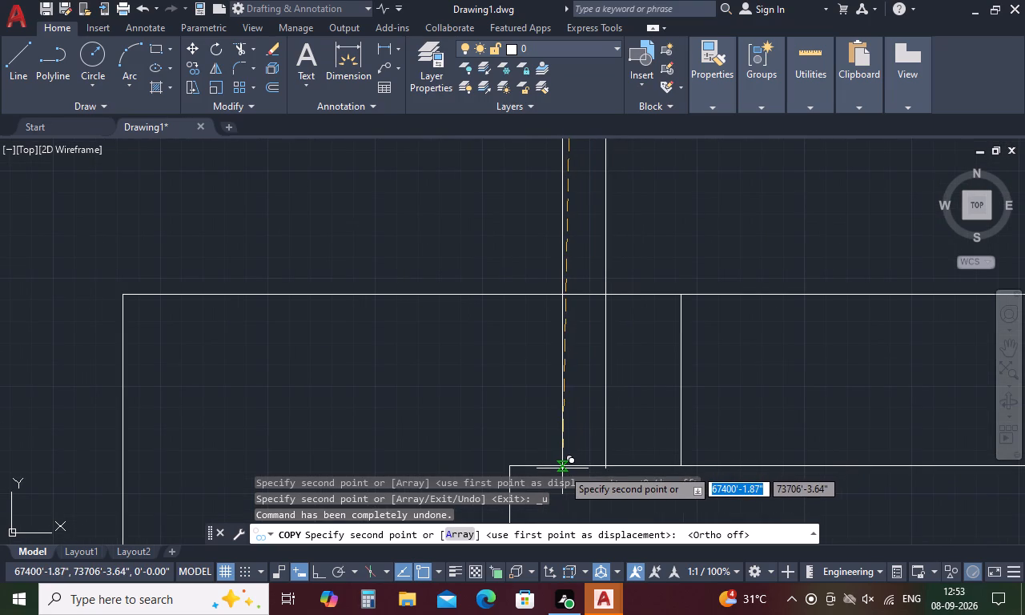
click(558, 467)
key(space)
Trim away the jamb line 4" right of the lower-right room's upper-left corner.
scroll(571, 305, down, 2)
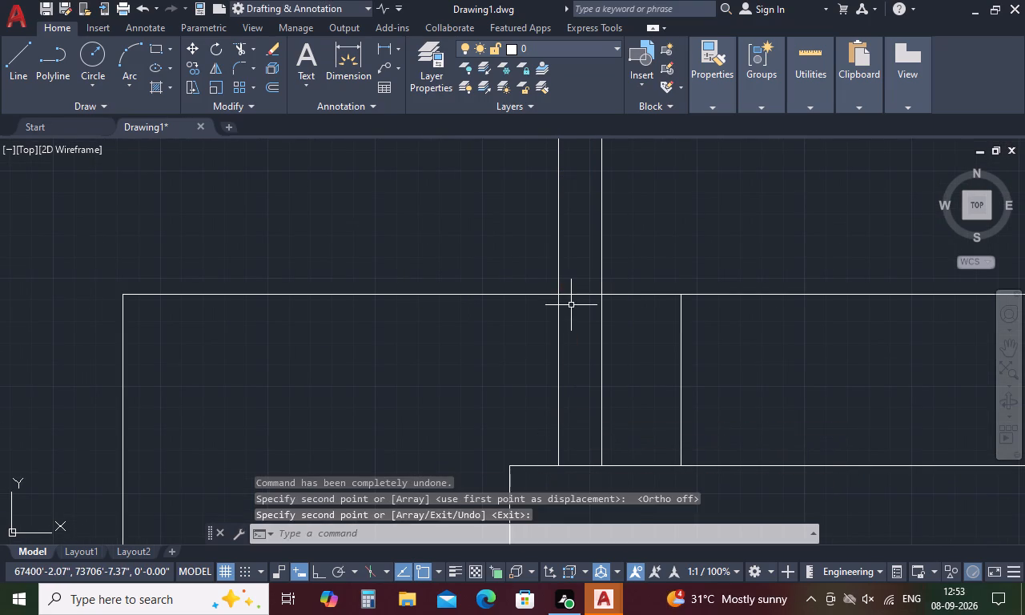
scroll(571, 305, down, 2)
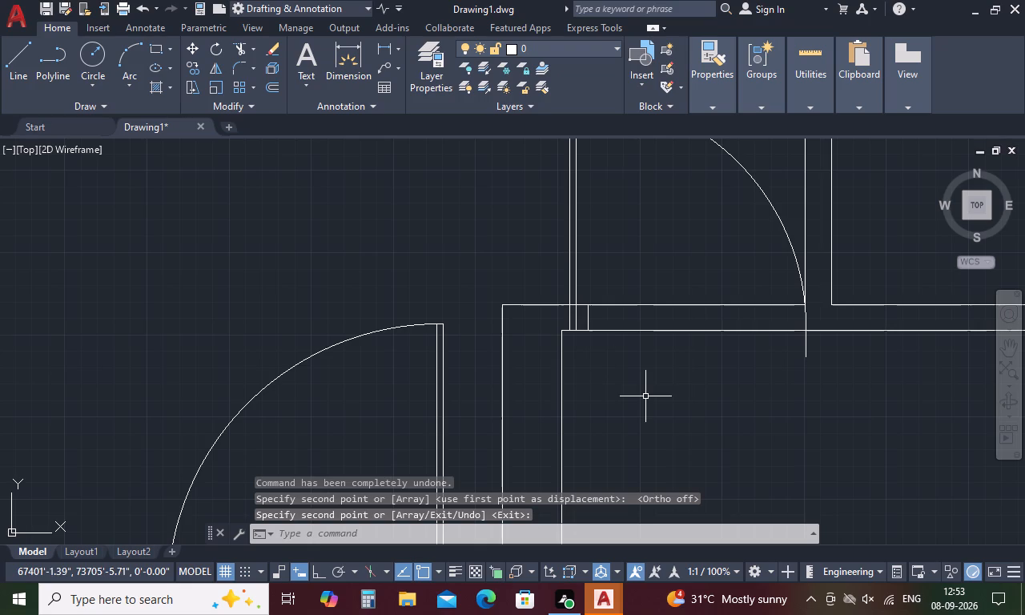
text(tr)
key(space)
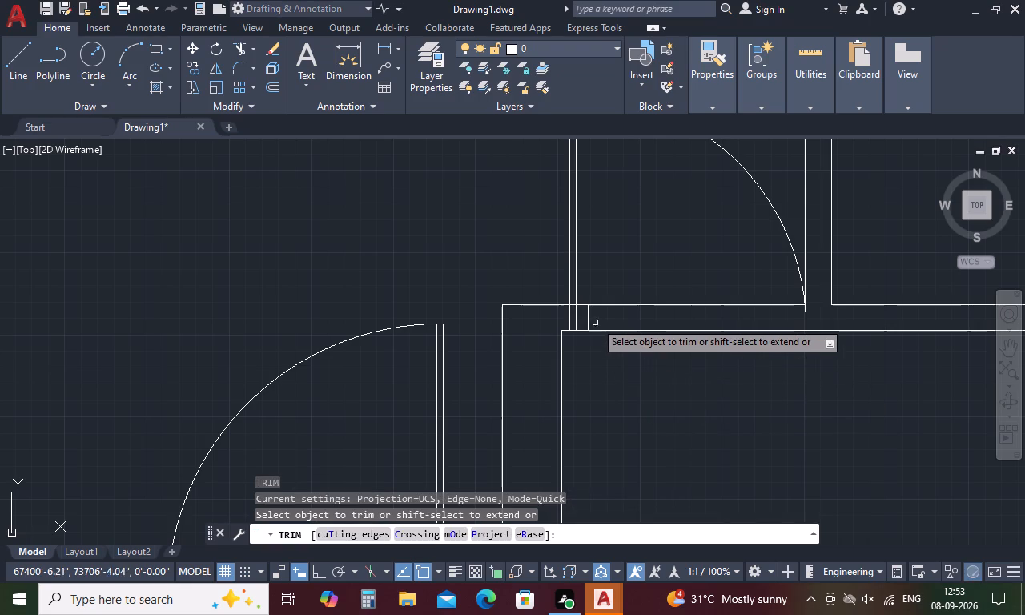
click(587, 316)
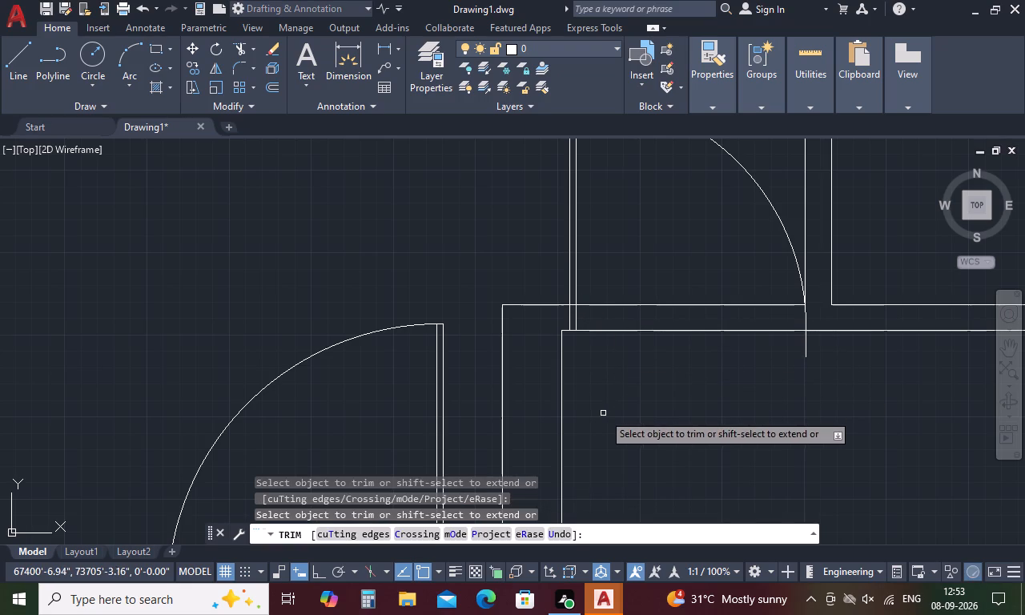
key(space)
Mirror the copied door leaf, swing arc and jamb downward about the lower-right room's top wall line, erasing the source objects.
drag(765, 163, 552, 219)
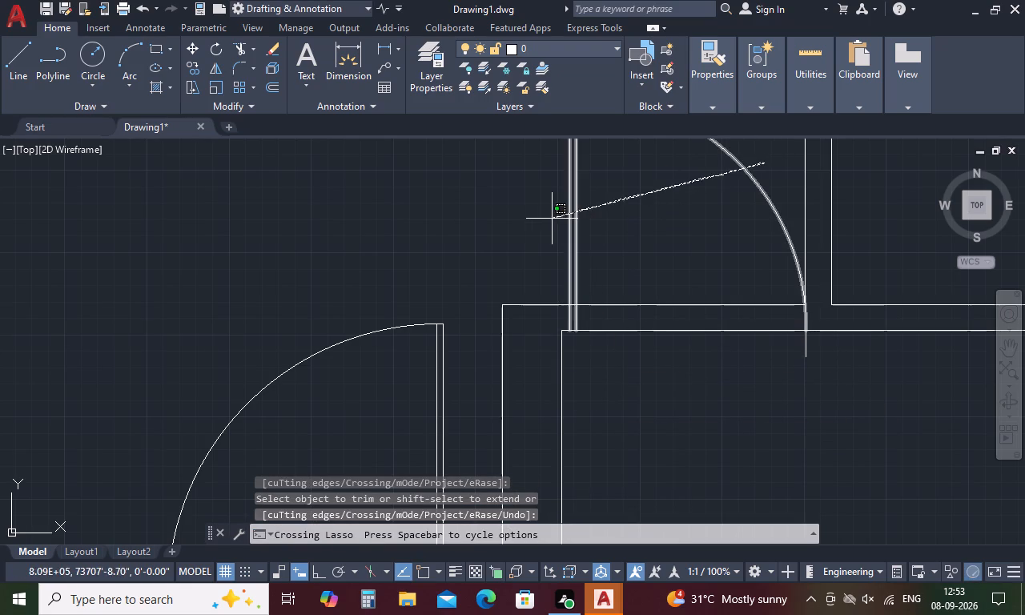
drag(552, 219, 550, 220)
click(807, 348)
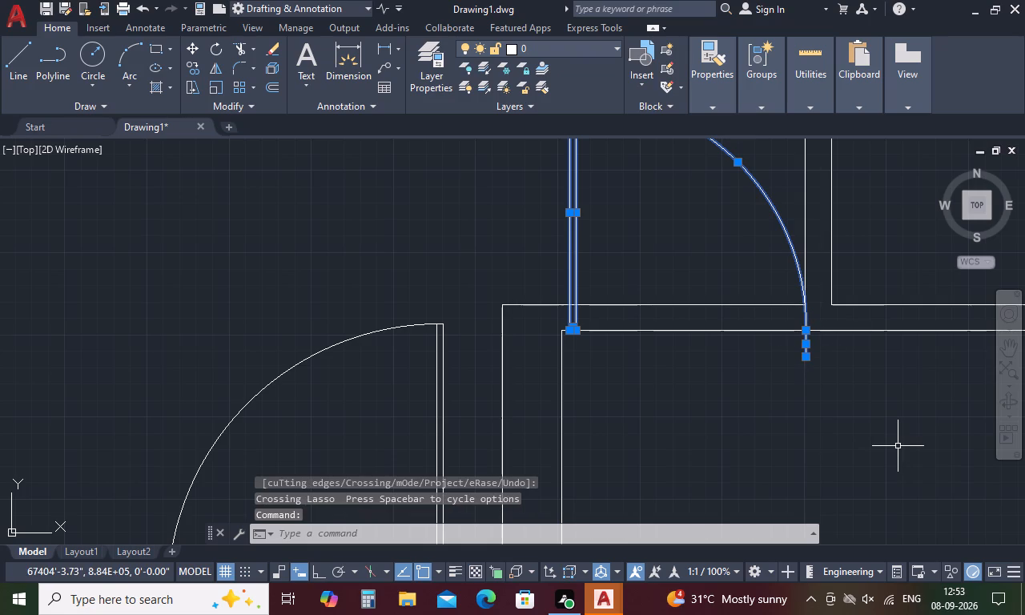
text(mi)
key(space)
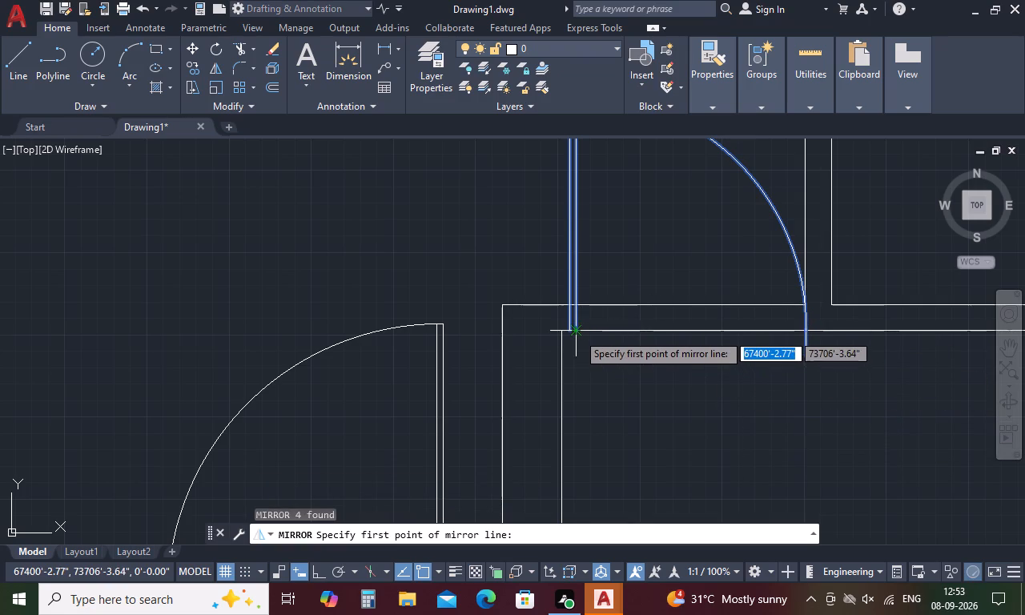
click(577, 332)
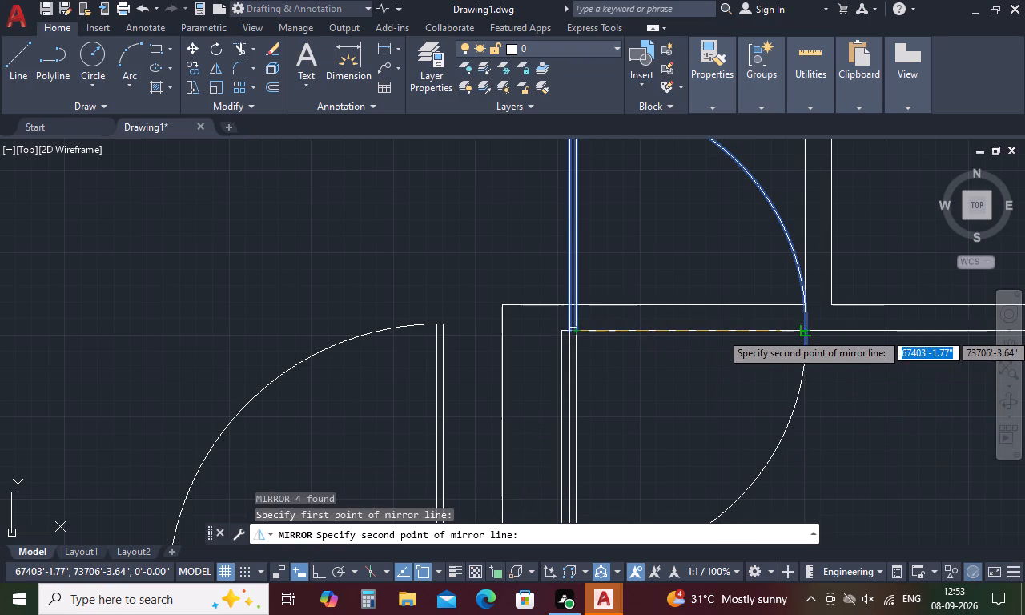
click(810, 332)
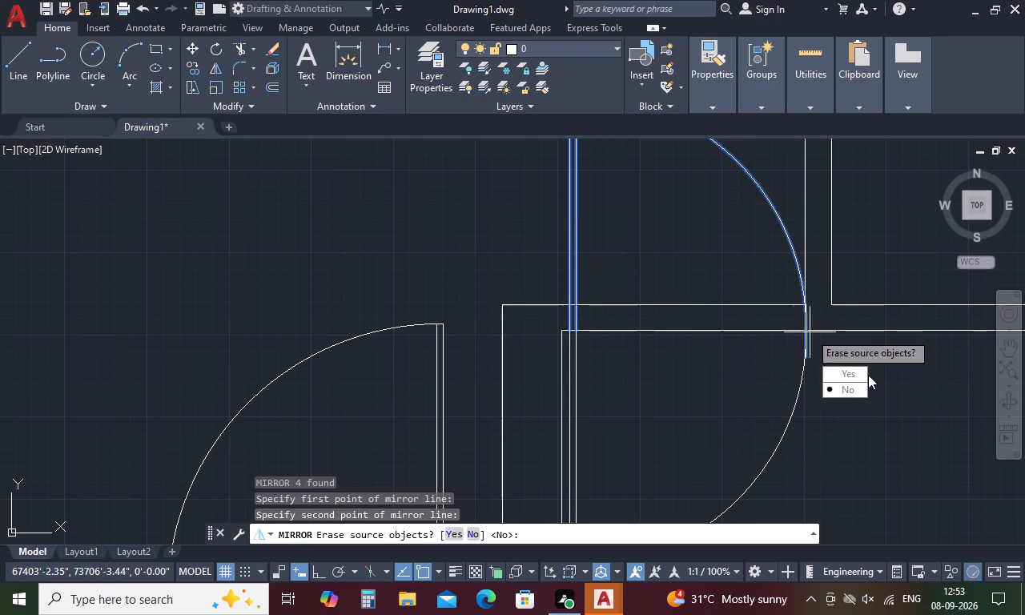
drag(866, 374, 810, 332)
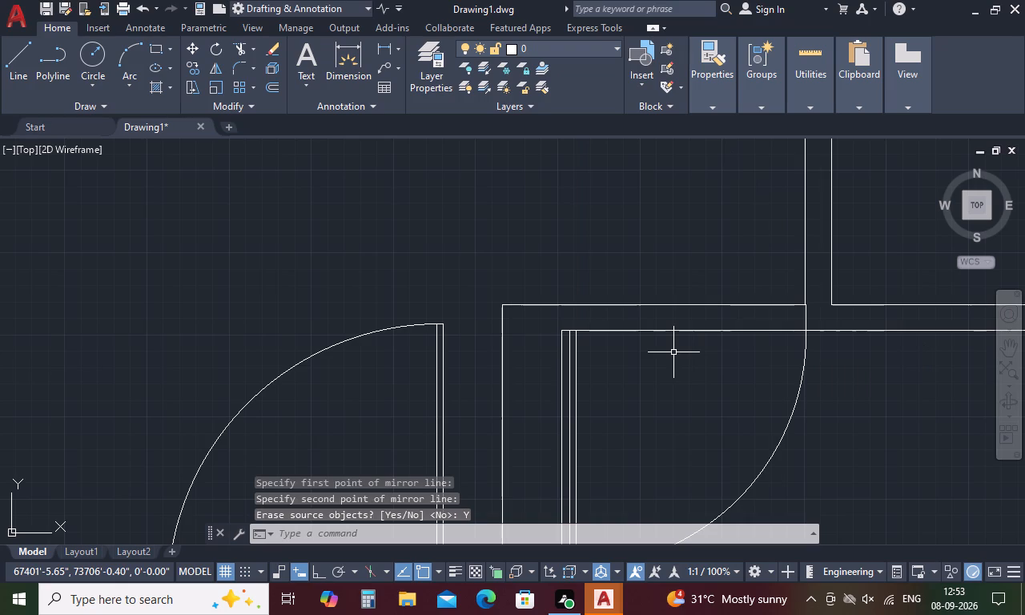
Draw the hinge-side jamb line across the partition, from the mirrored leaf's hinge corner up to the partition's upper face.
text(l)
key(space)
click(566, 328)
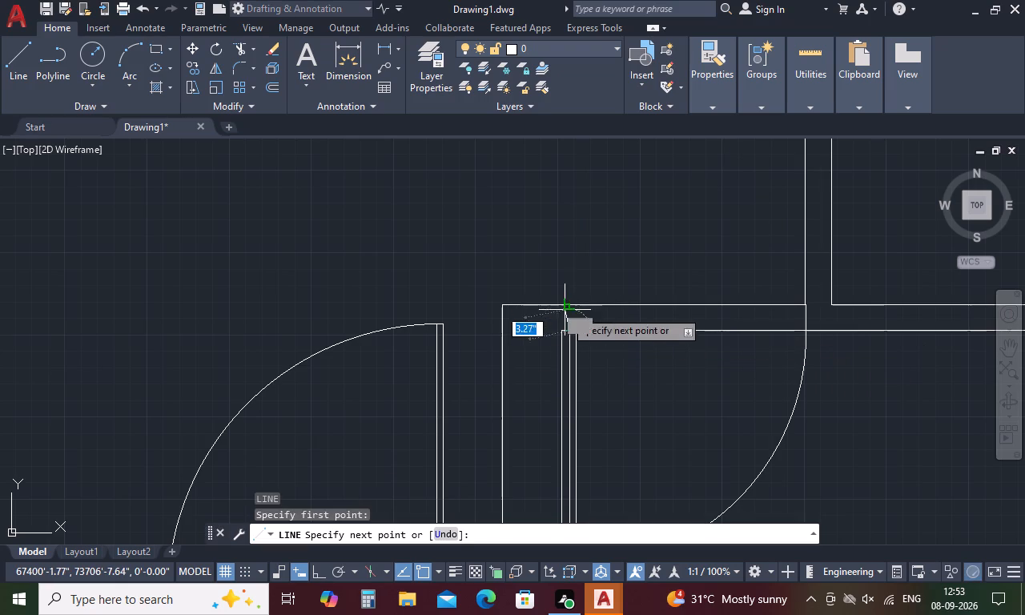
click(565, 306)
key(space)
Move the lower-right room's door leaf, swing arc and both jamb lines so the strike jamb's upper end meets the adjacent small room's outer wall corner.
scroll(801, 416, down, 4)
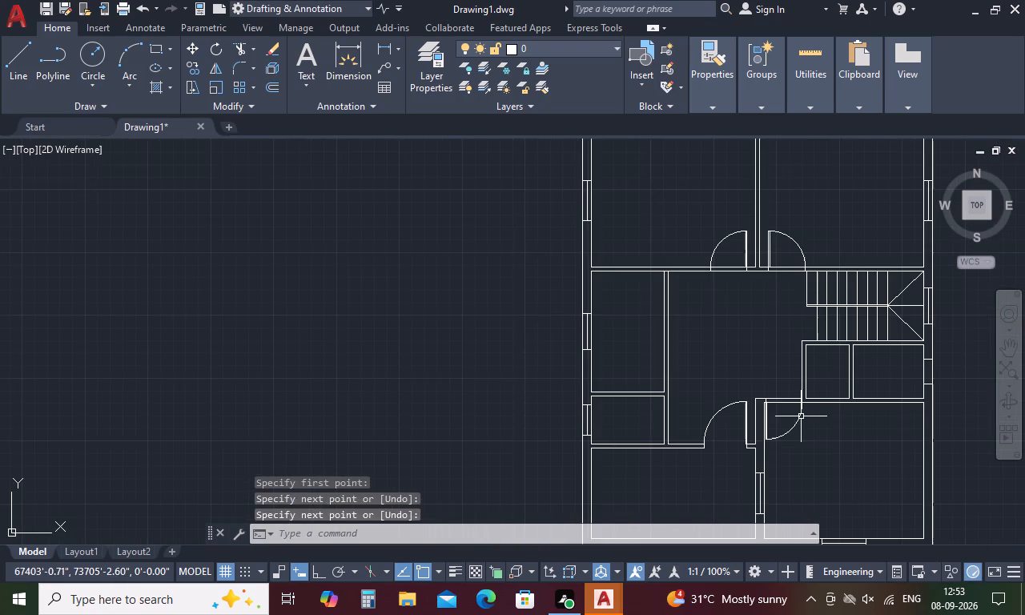
scroll(803, 399, up, 8)
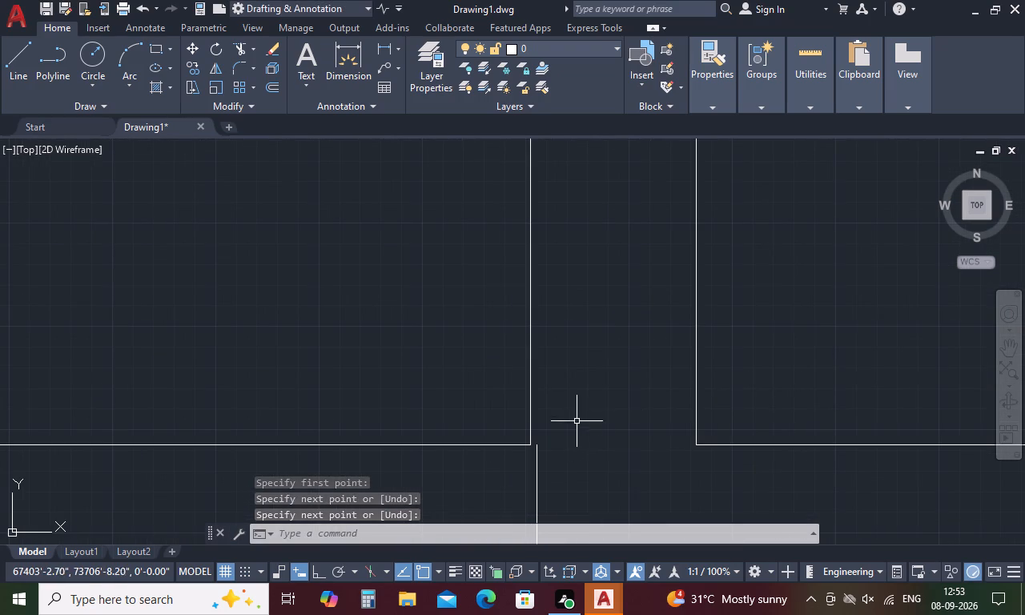
scroll(577, 420, down, 5)
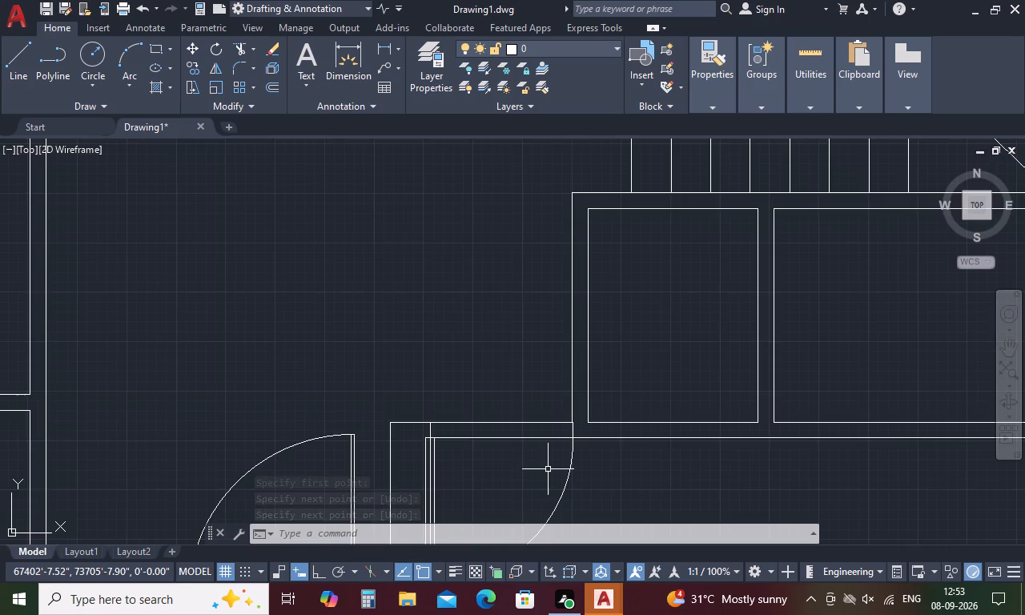
scroll(548, 469, up, 3)
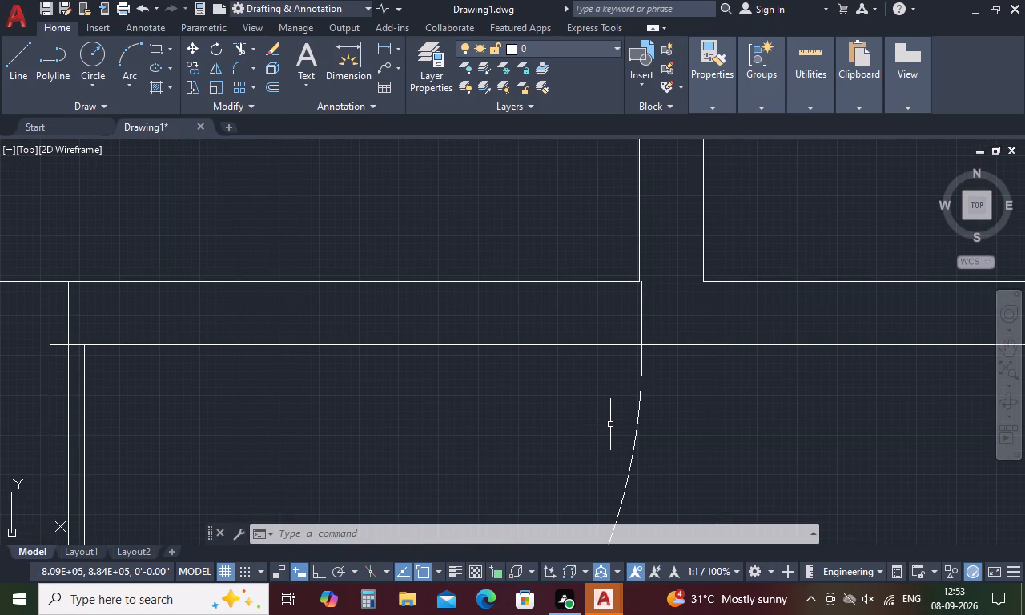
scroll(610, 424, down, 5)
scroll(545, 482, up, 4)
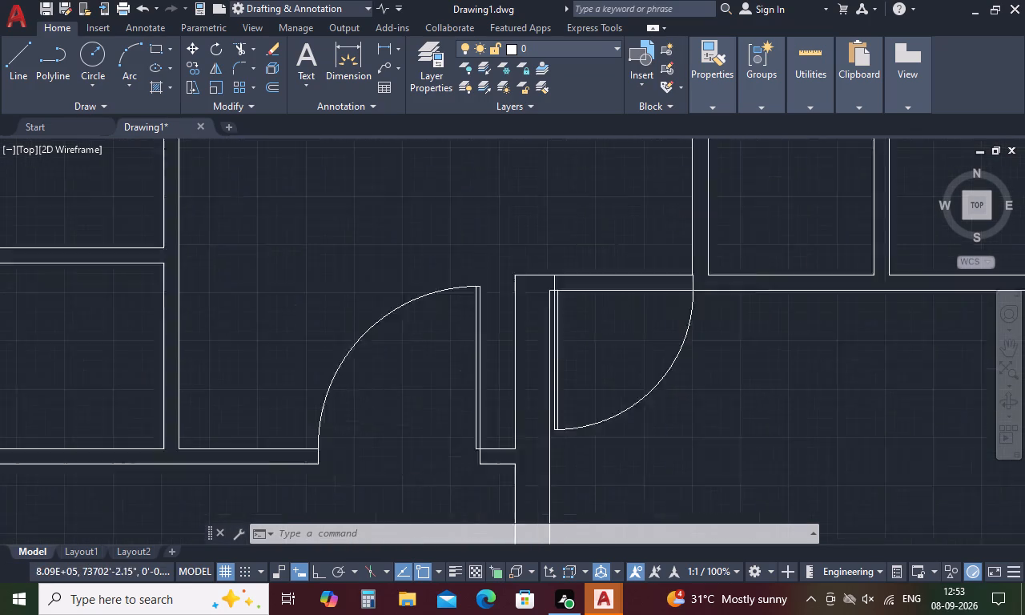
drag(725, 353, 561, 293)
scroll(609, 336, down, 4)
scroll(593, 269, up, 5)
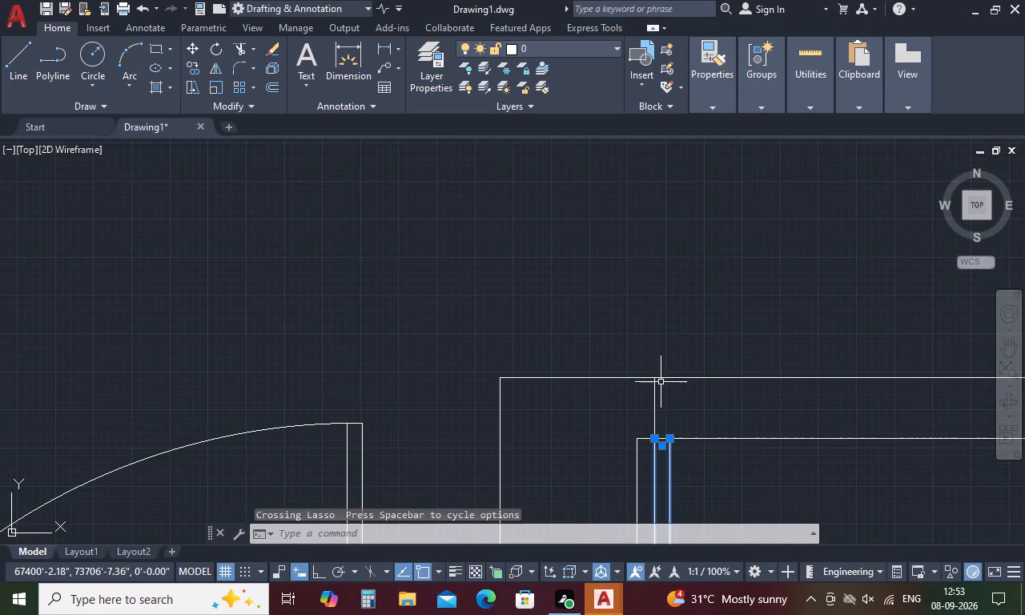
click(653, 400)
scroll(653, 400, down, 5)
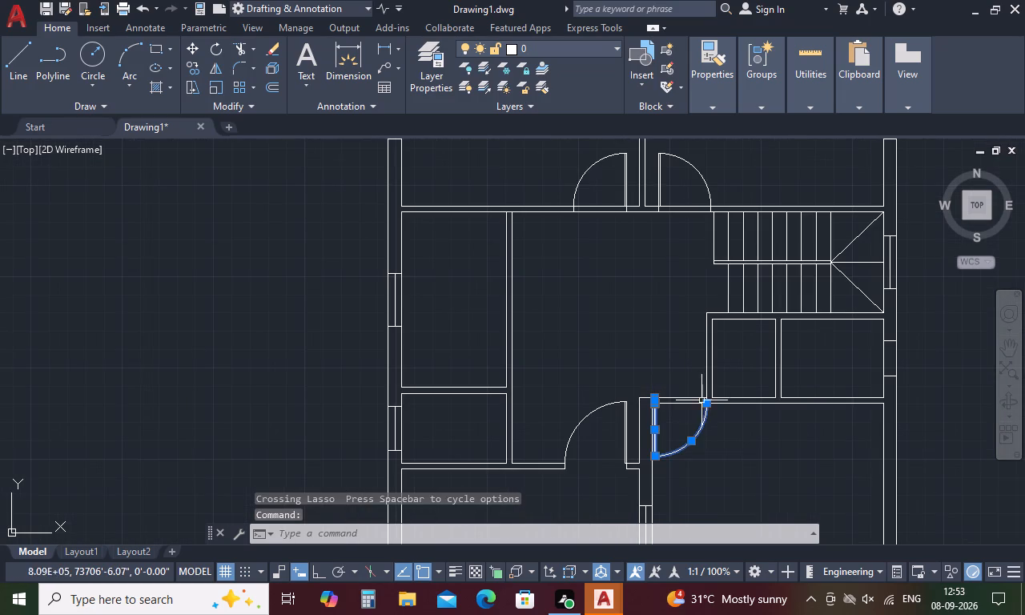
scroll(701, 400, up, 4)
click(715, 396)
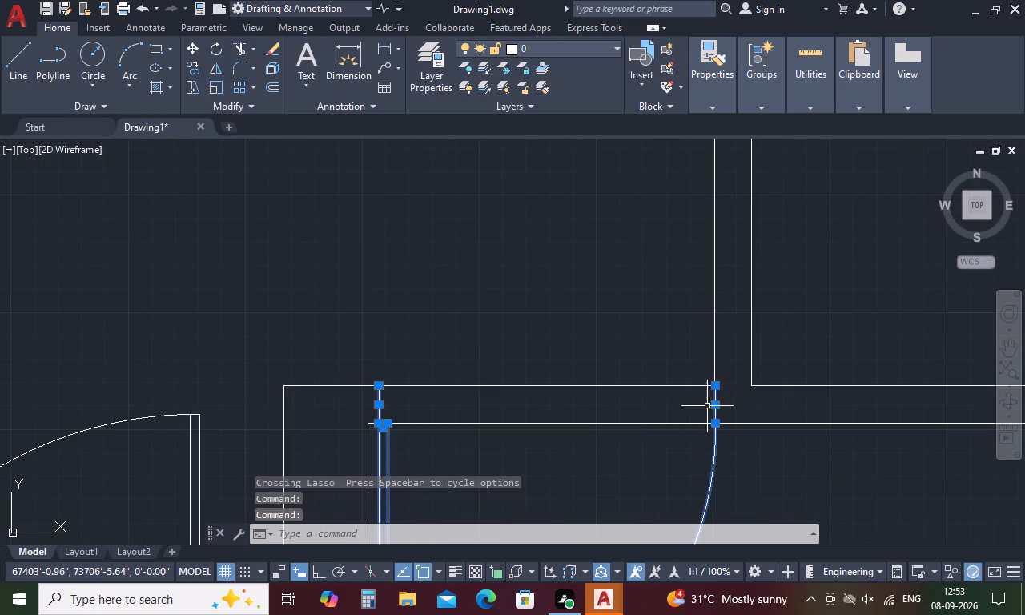
text(m)
key(space)
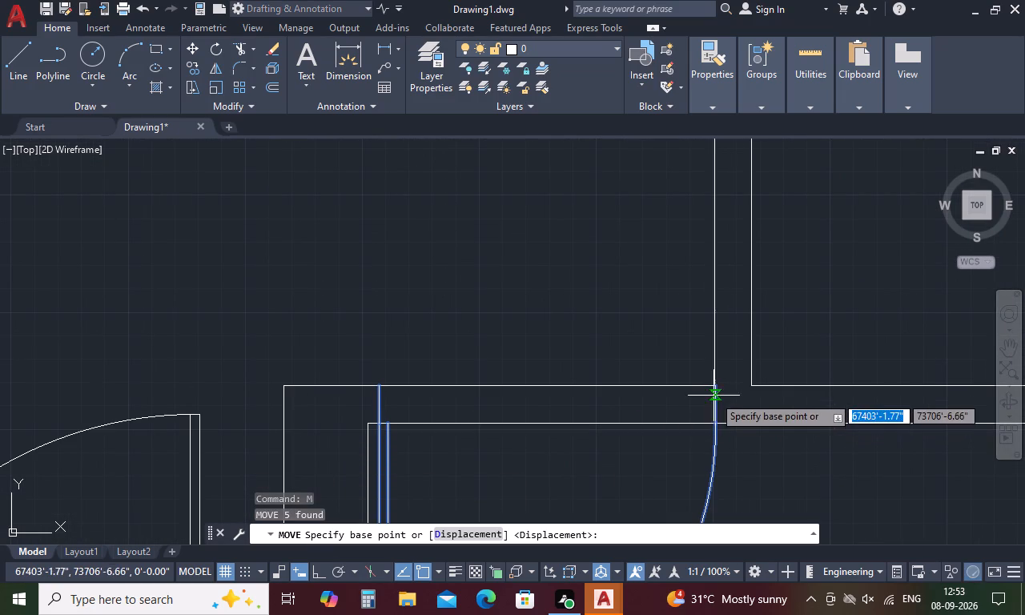
scroll(716, 381, up, 5)
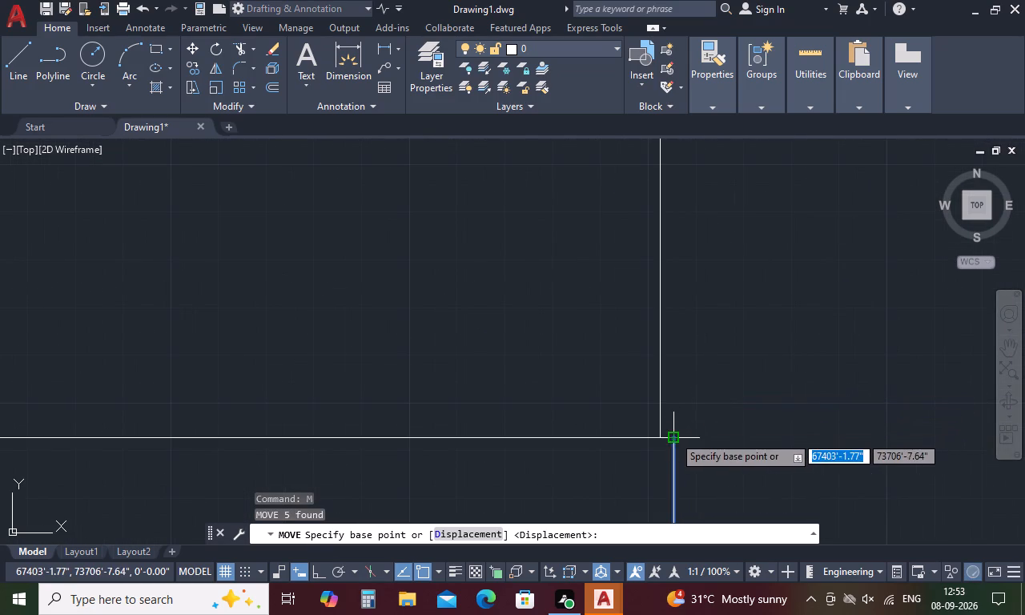
click(673, 436)
scroll(647, 436, up, 4)
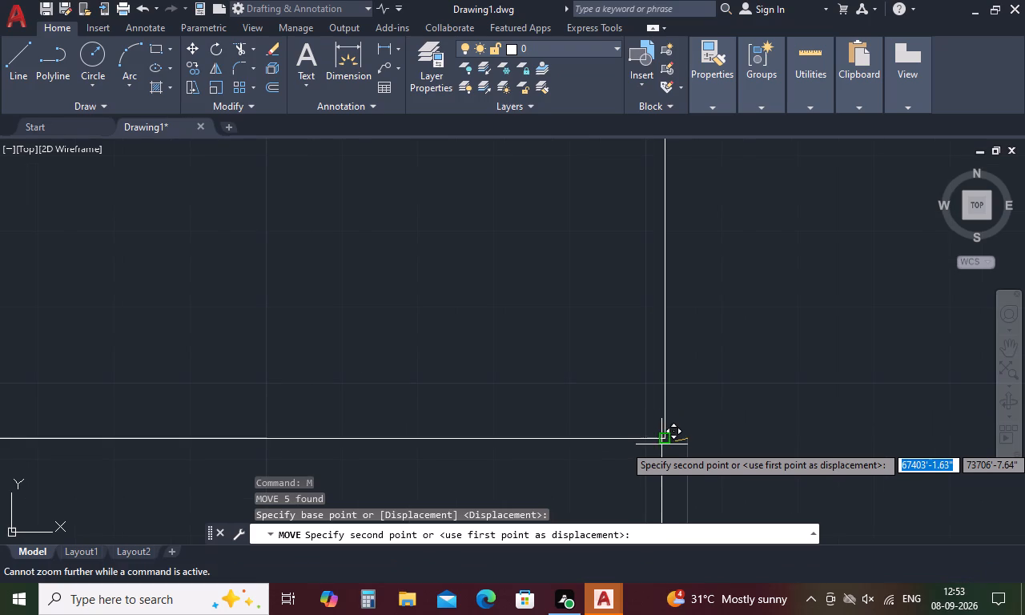
scroll(659, 437, up, 10)
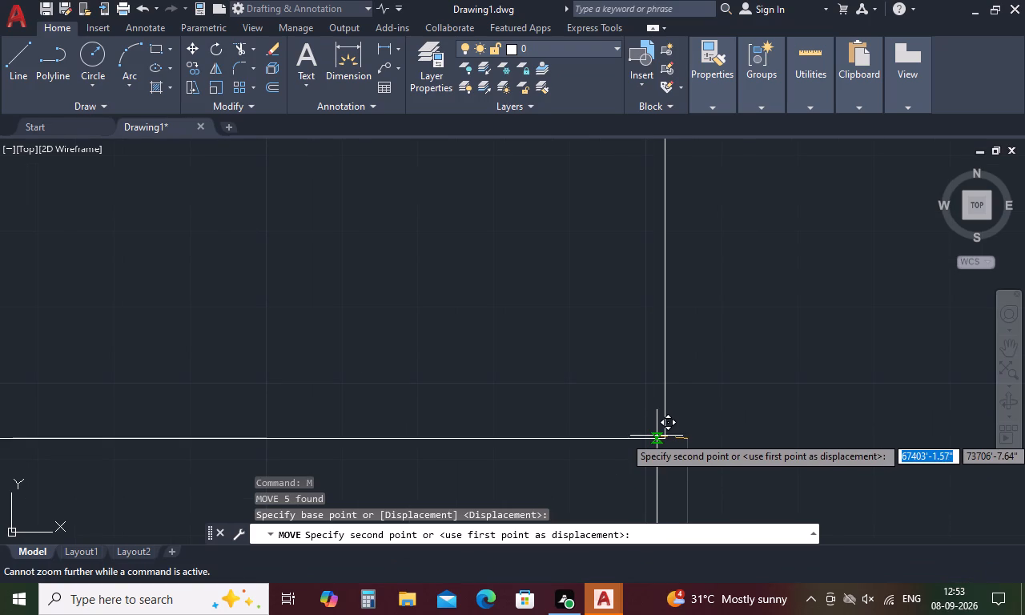
scroll(864, 342, down, 4)
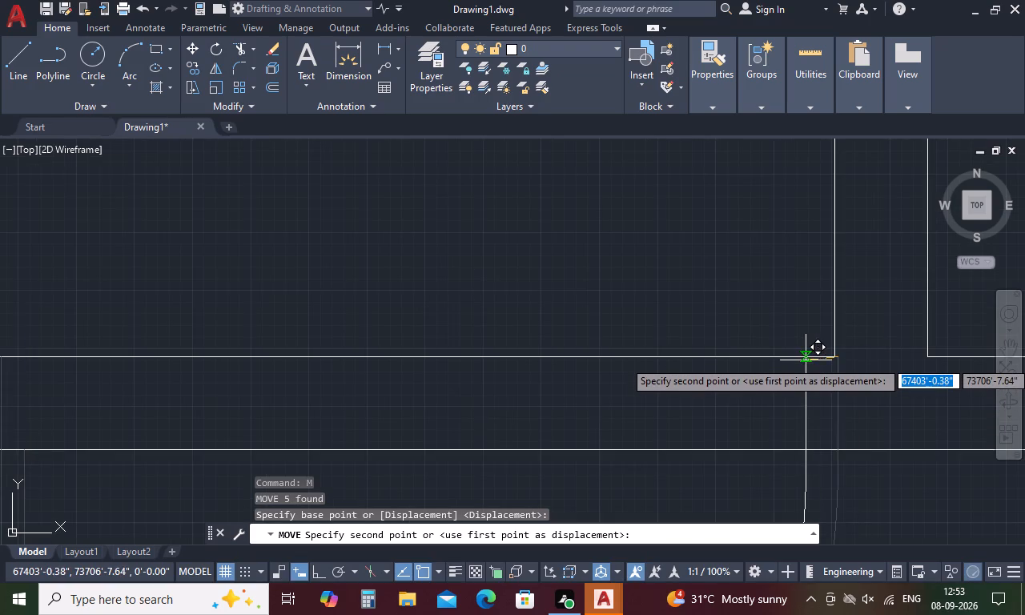
scroll(806, 360, up, 4)
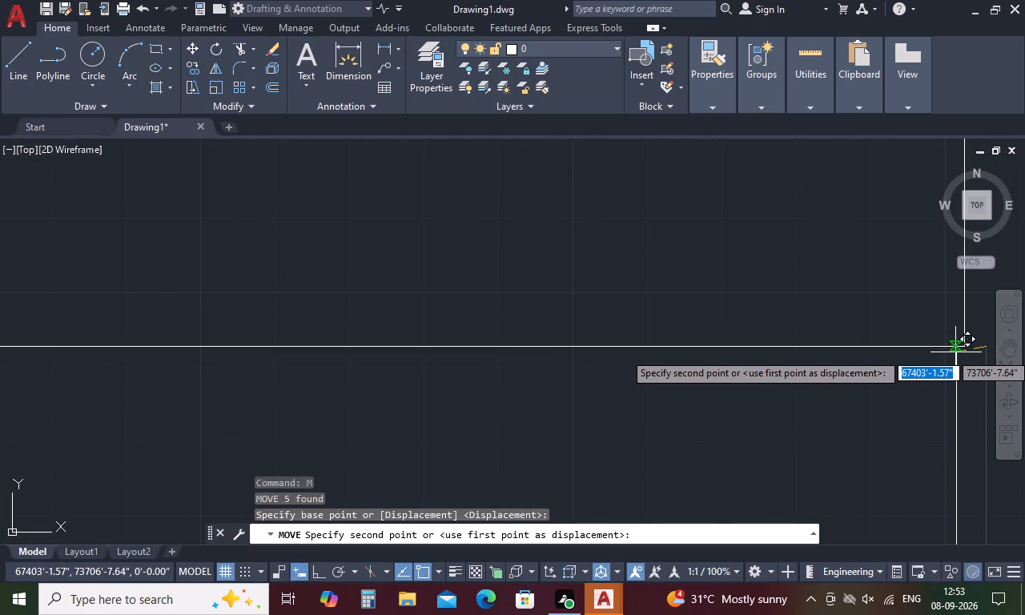
click(963, 348)
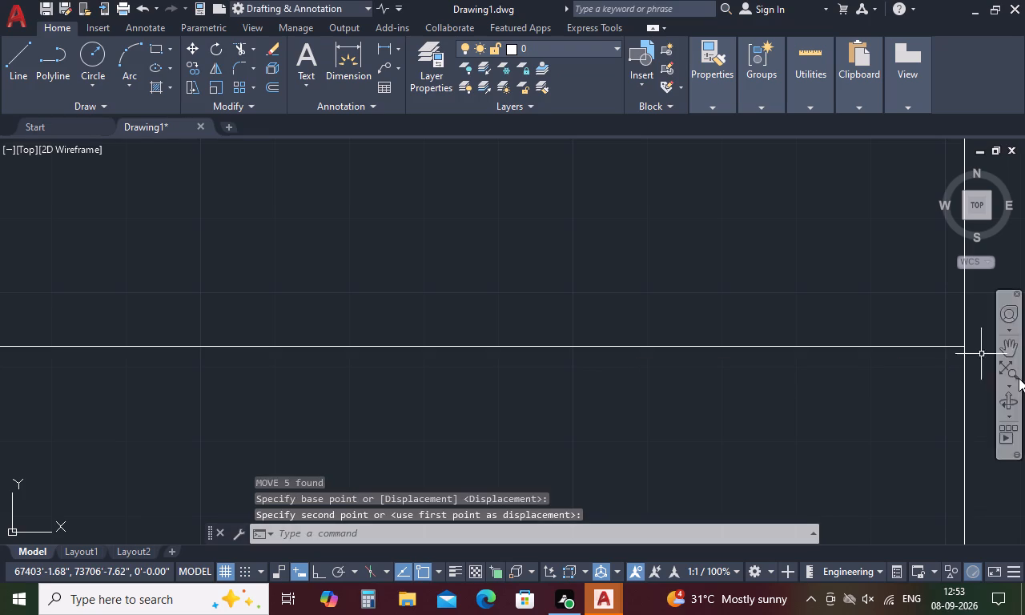
key(space)
scroll(805, 317, down, 8)
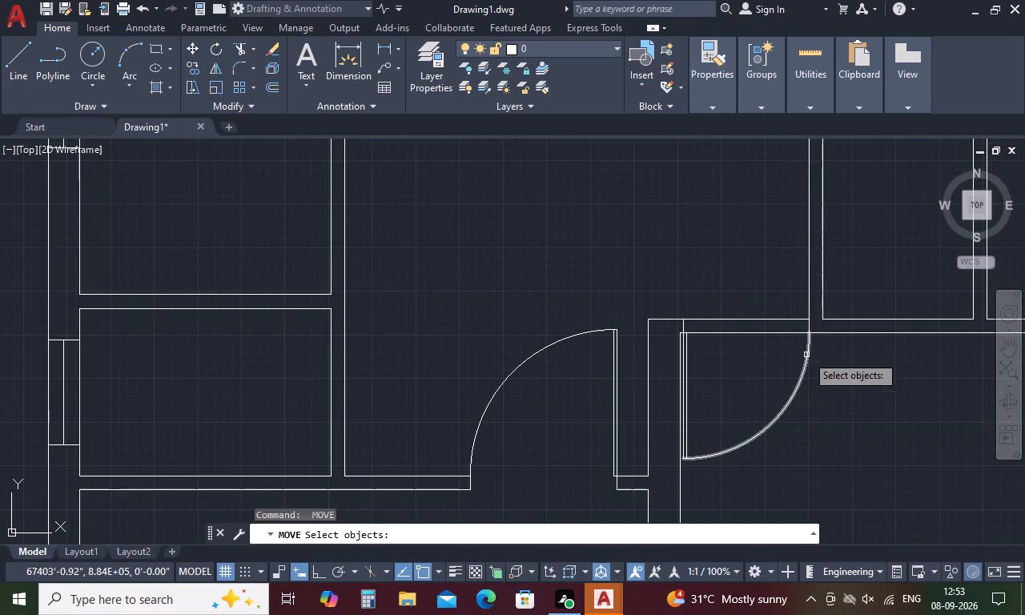
scroll(769, 432, up, 1)
key(space)
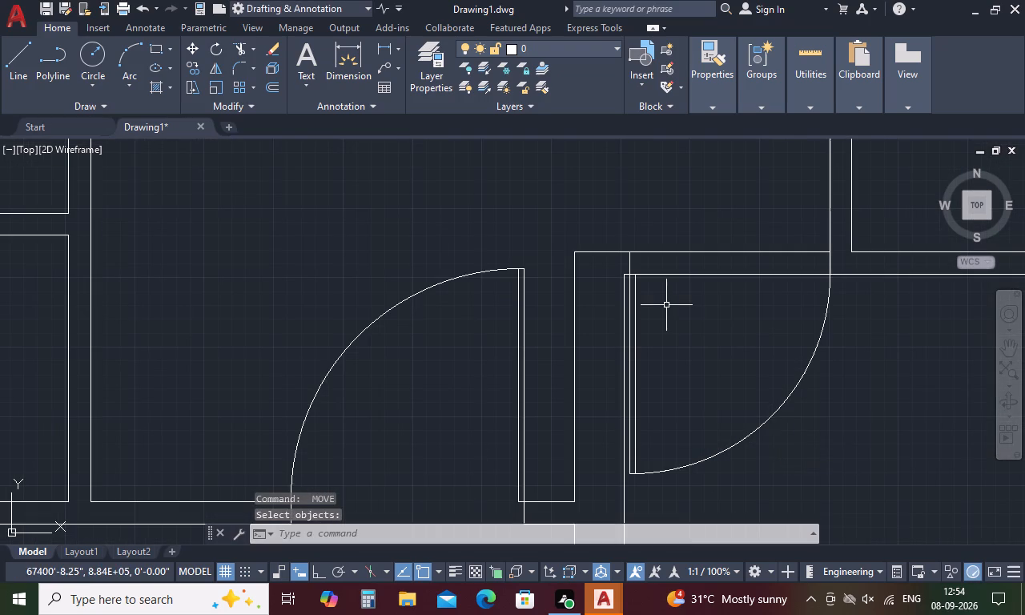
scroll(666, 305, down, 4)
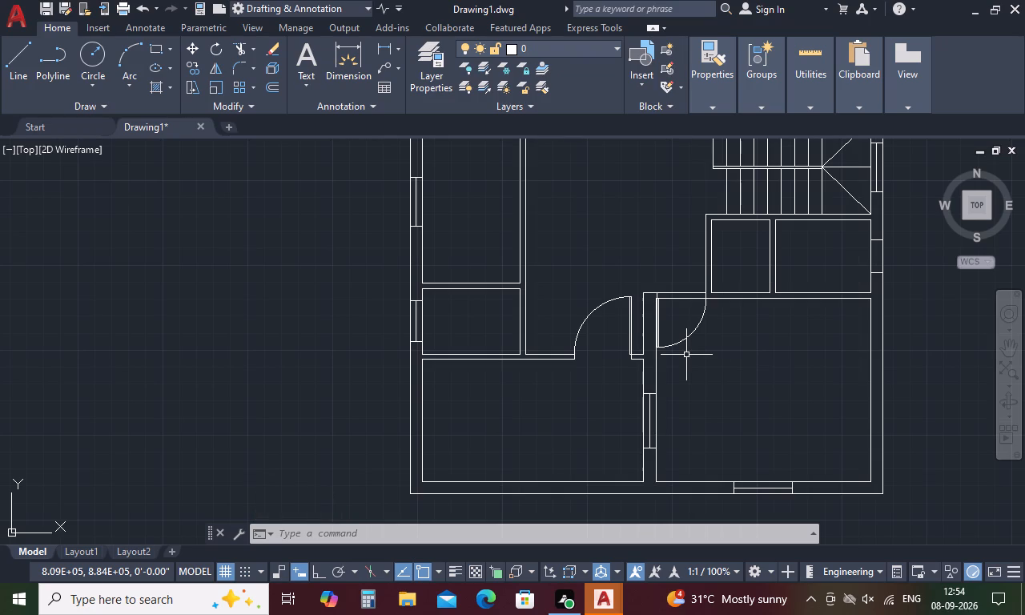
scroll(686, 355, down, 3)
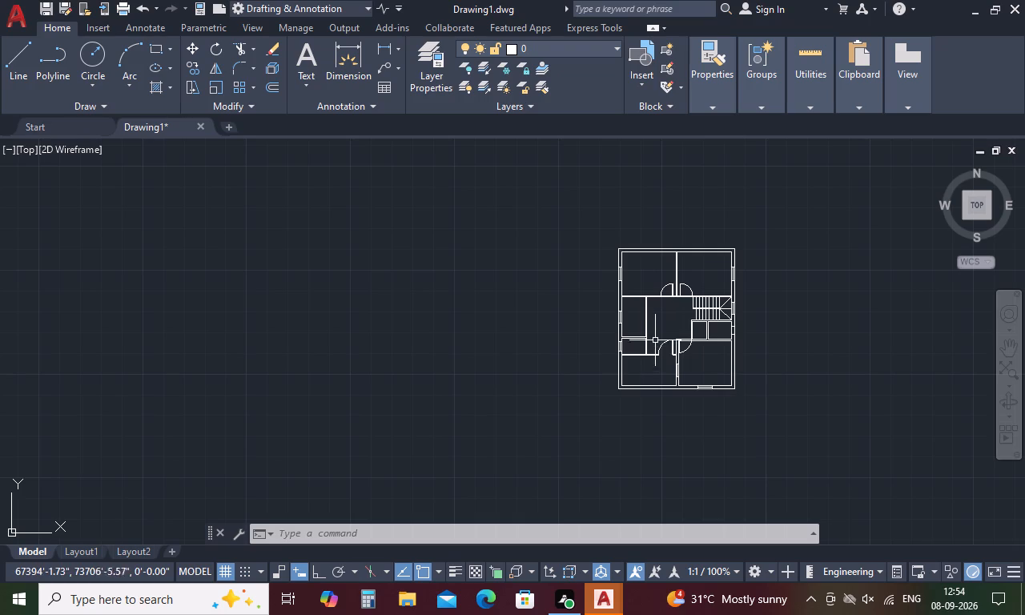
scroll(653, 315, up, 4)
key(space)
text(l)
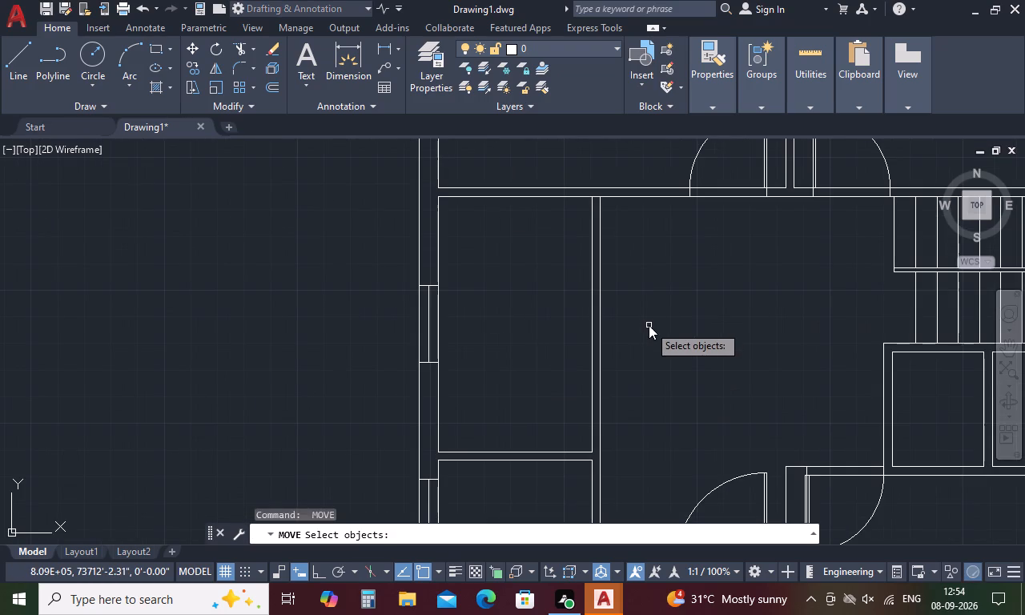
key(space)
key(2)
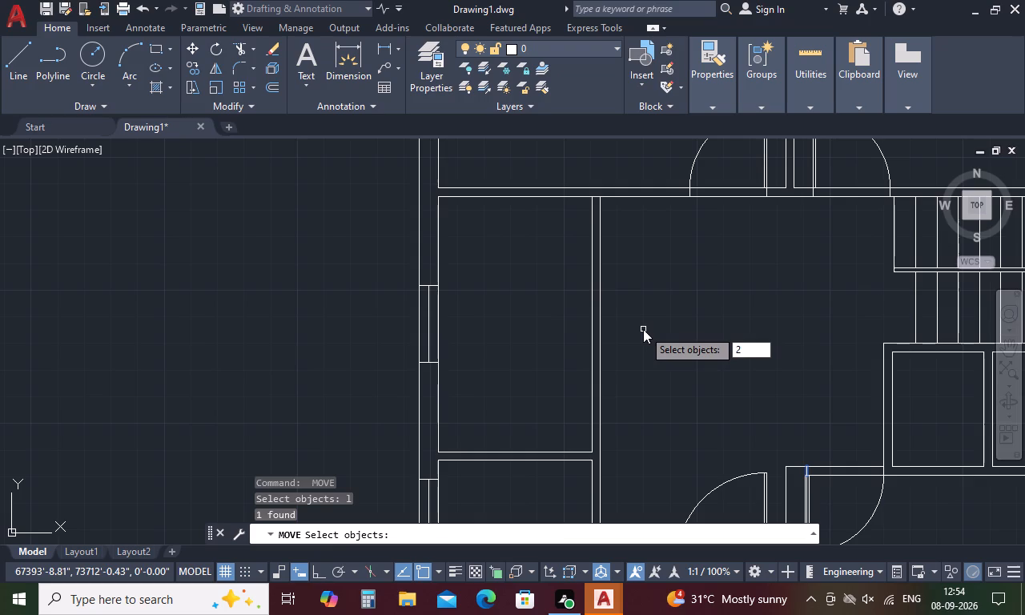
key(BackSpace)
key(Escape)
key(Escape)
Draw a jamb line across the middle-left room's right partition, starting 9" above the room's lower-right inner corner.
text(l tk)
key(space)
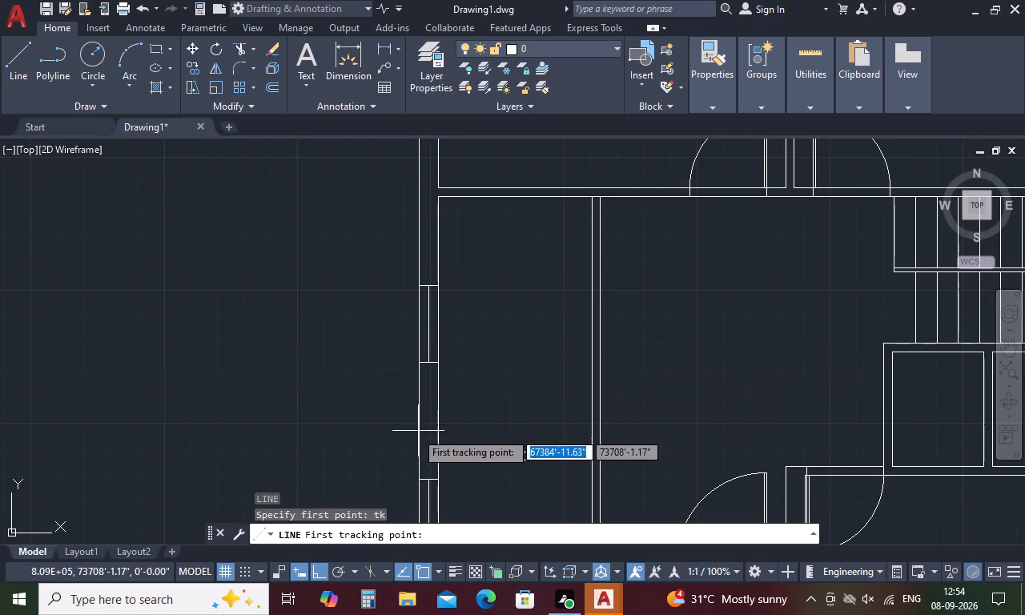
click(593, 455)
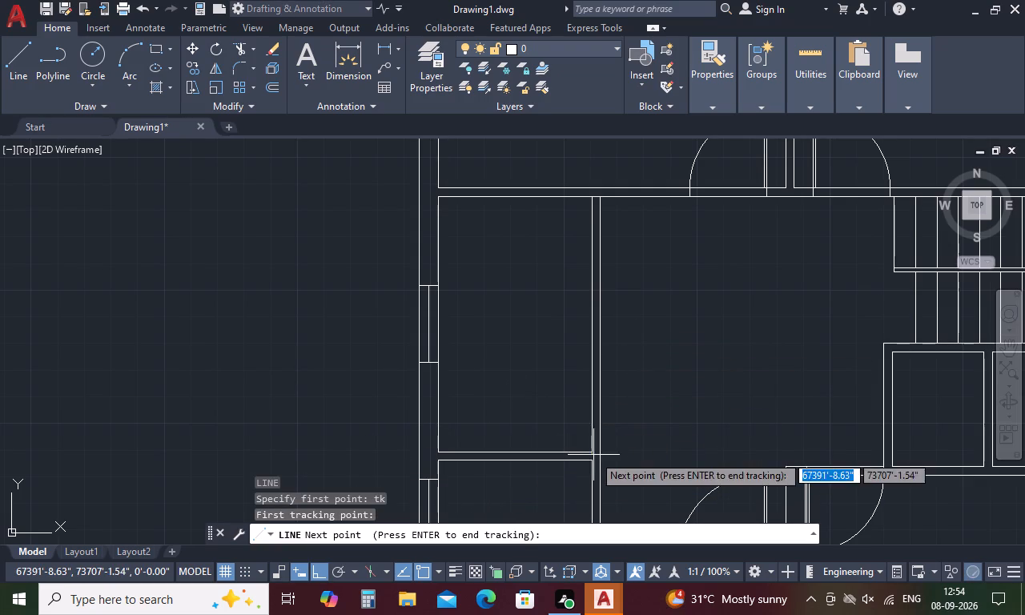
text(9)
key(space)
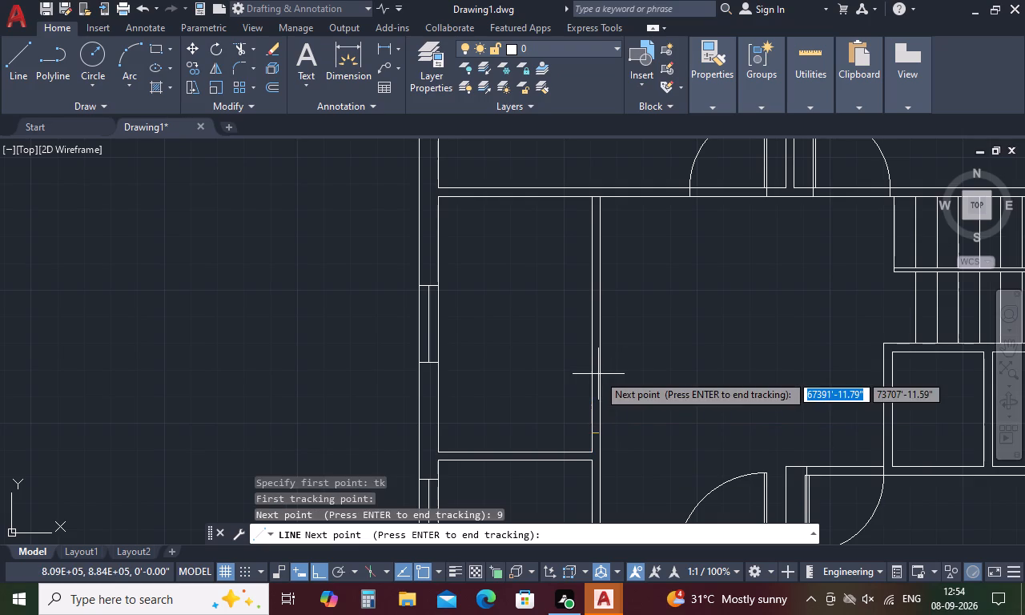
key(space)
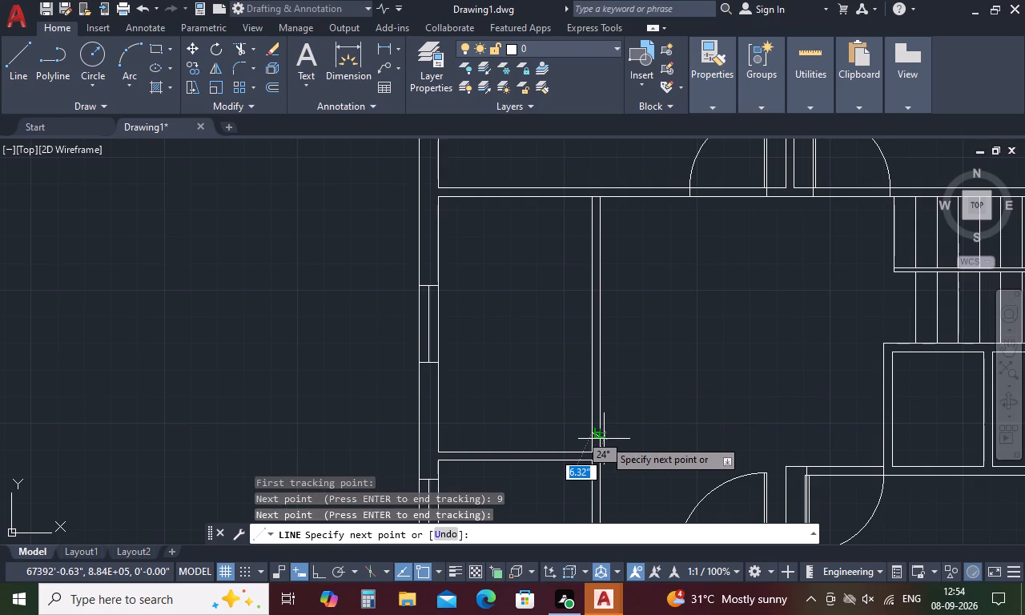
scroll(603, 433, up, 5)
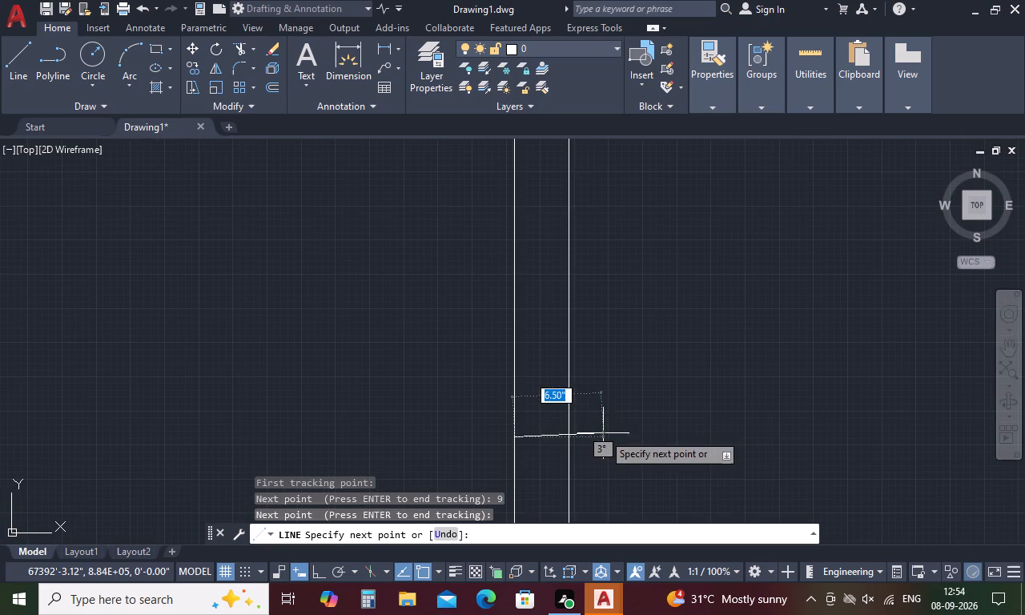
click(572, 439)
key(space)
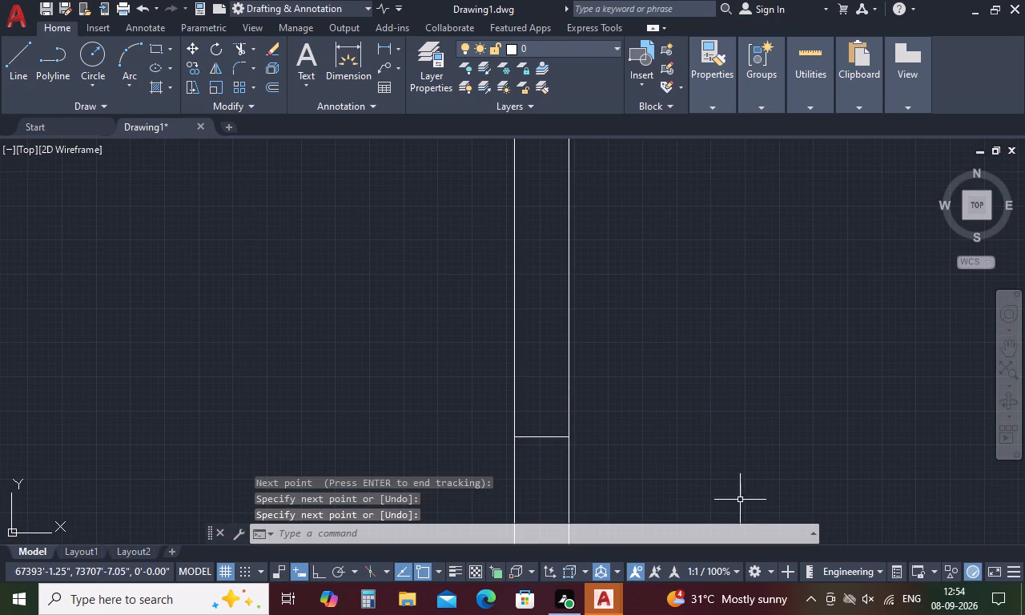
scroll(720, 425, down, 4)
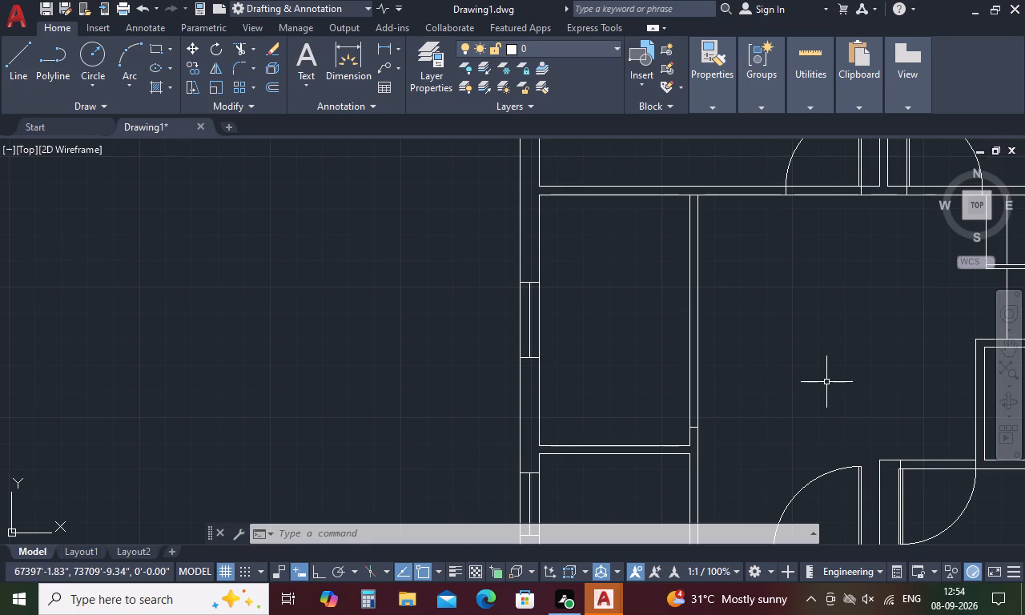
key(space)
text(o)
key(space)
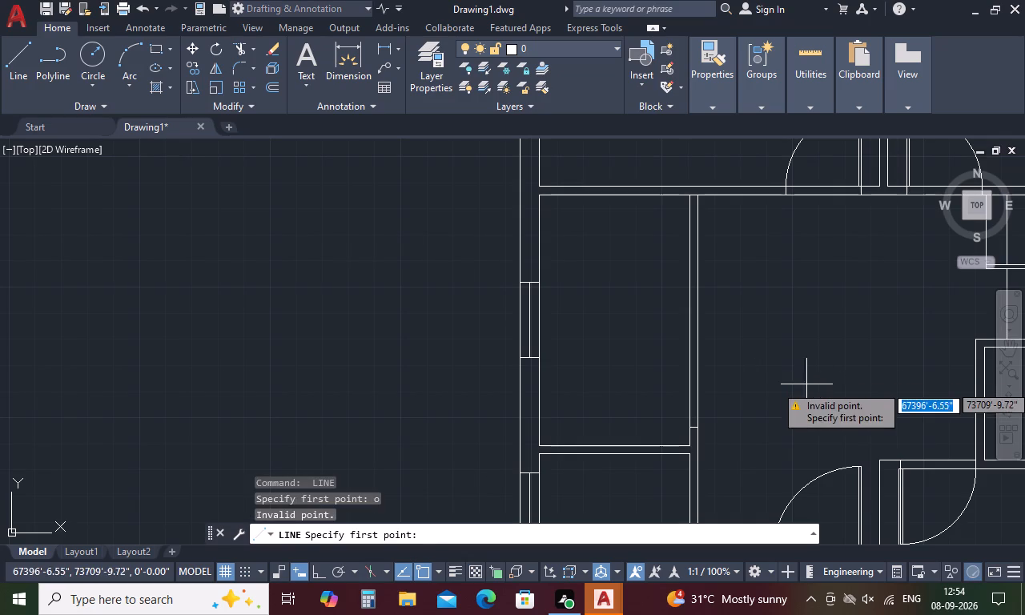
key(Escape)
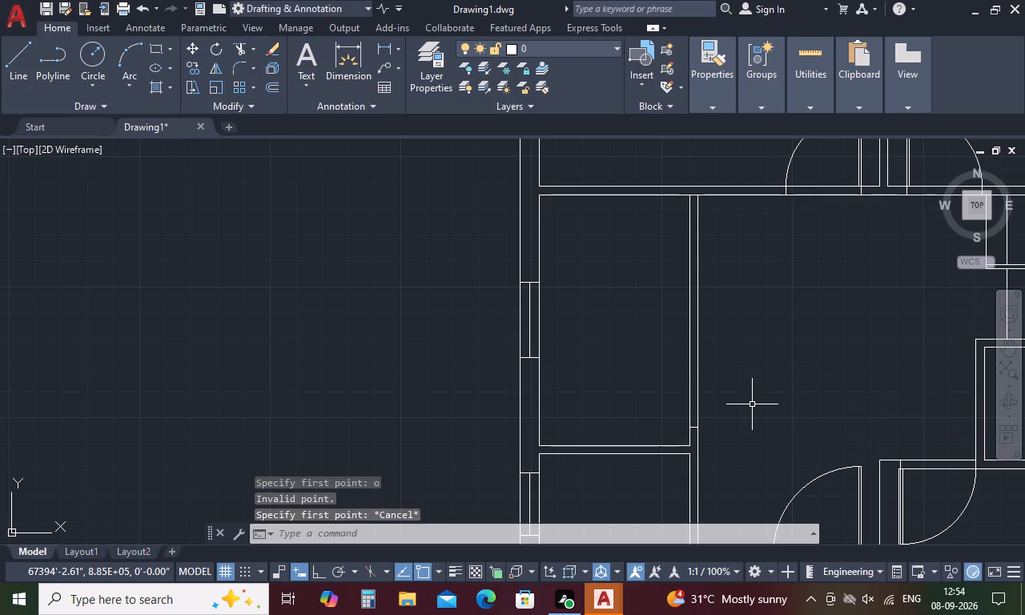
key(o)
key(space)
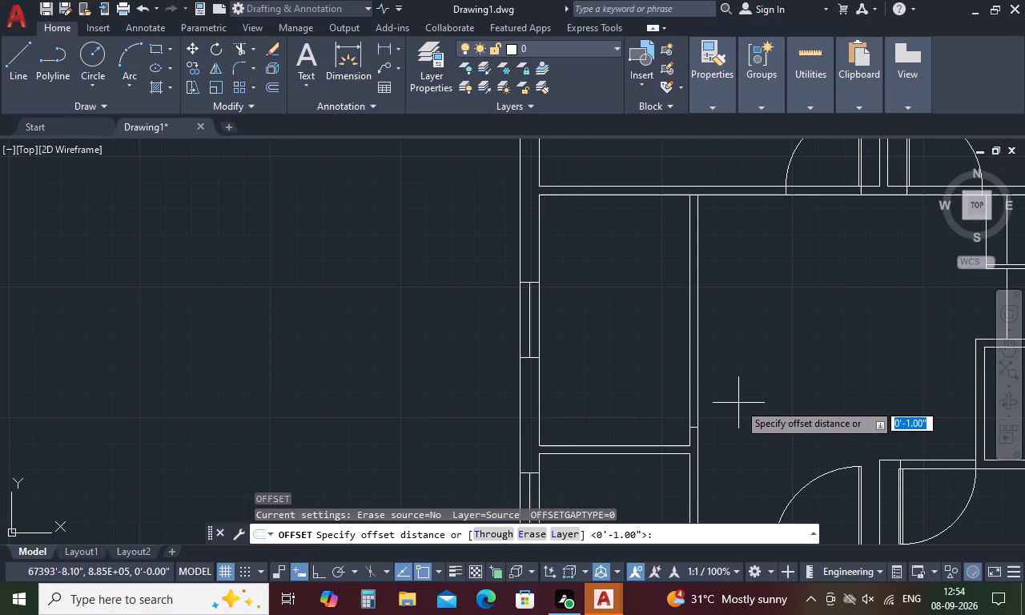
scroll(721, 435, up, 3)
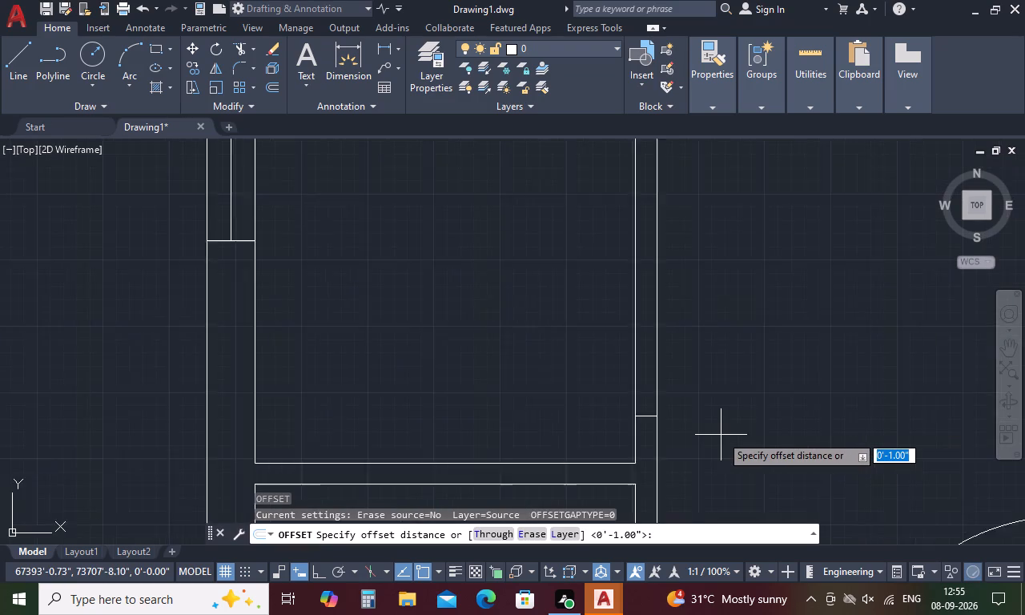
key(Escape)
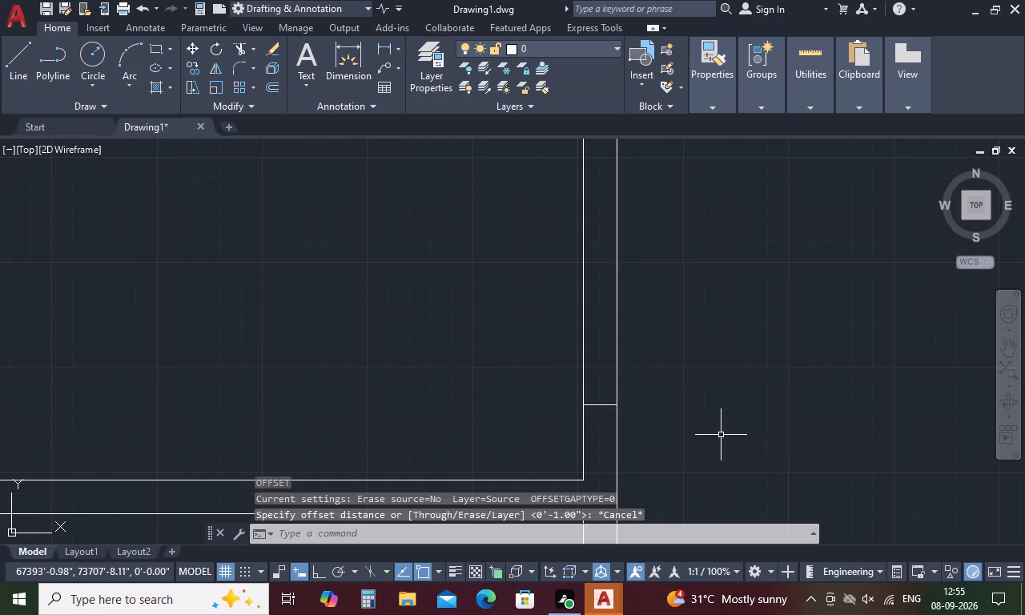
Offset the jamb line in the middle-left room's right partition 3' upward to mark the door opening's upper jamb.
text(o)
key(space)
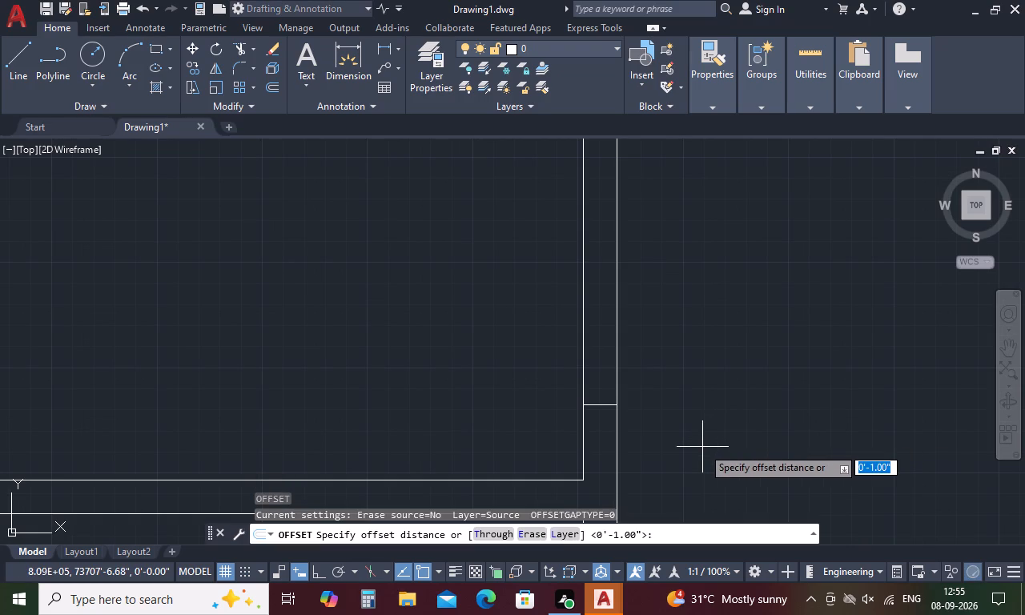
text(3')
key(space)
click(605, 404)
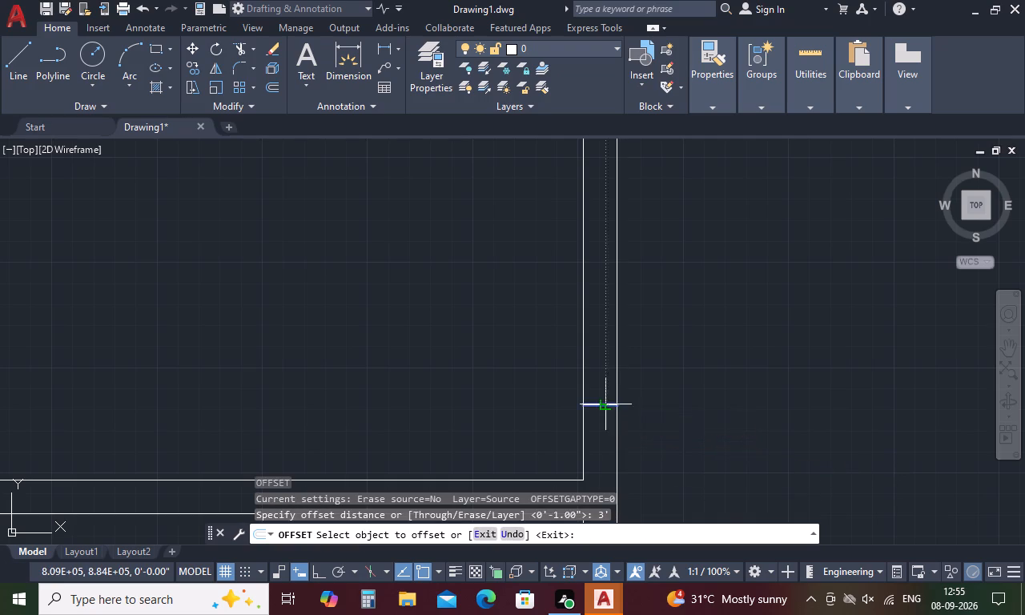
click(605, 359)
scroll(605, 359, down, 3)
key(space)
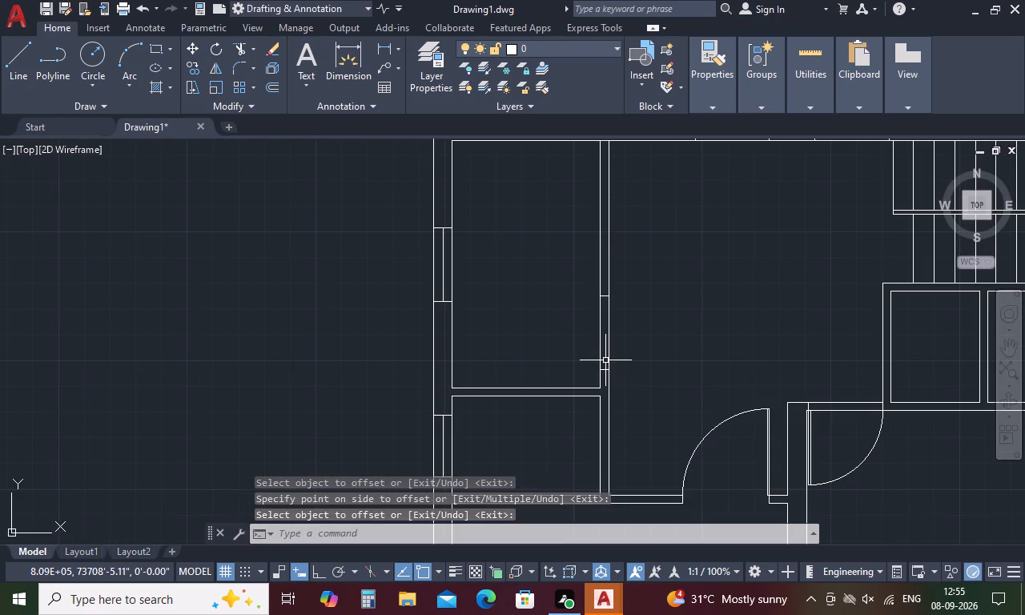
Draw a 3' horizontal door leaf line into the middle-left room from the lower jamb's left end.
key(l)
key(space)
click(597, 375)
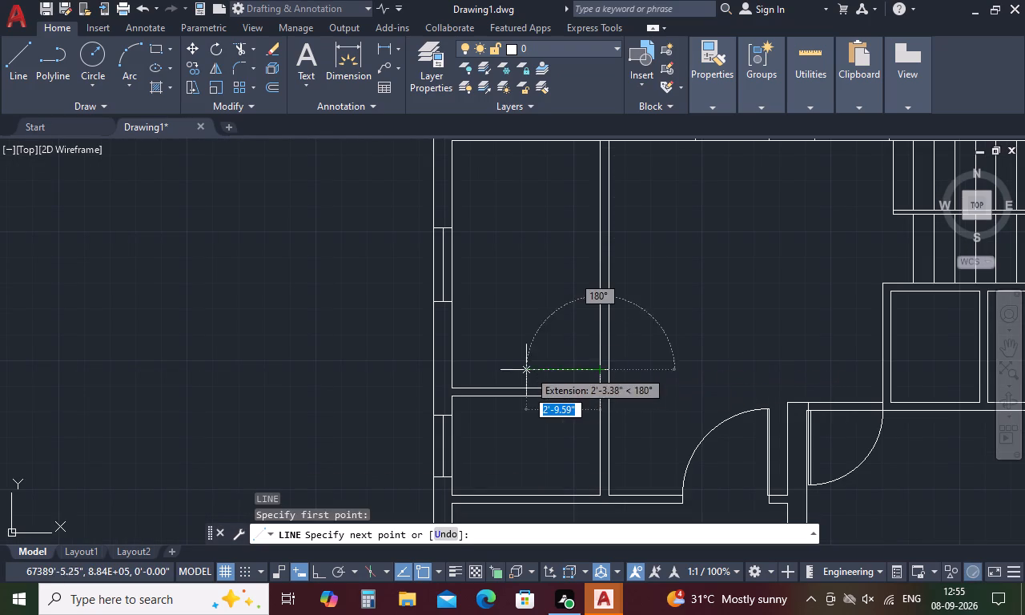
text(3')
key(space)
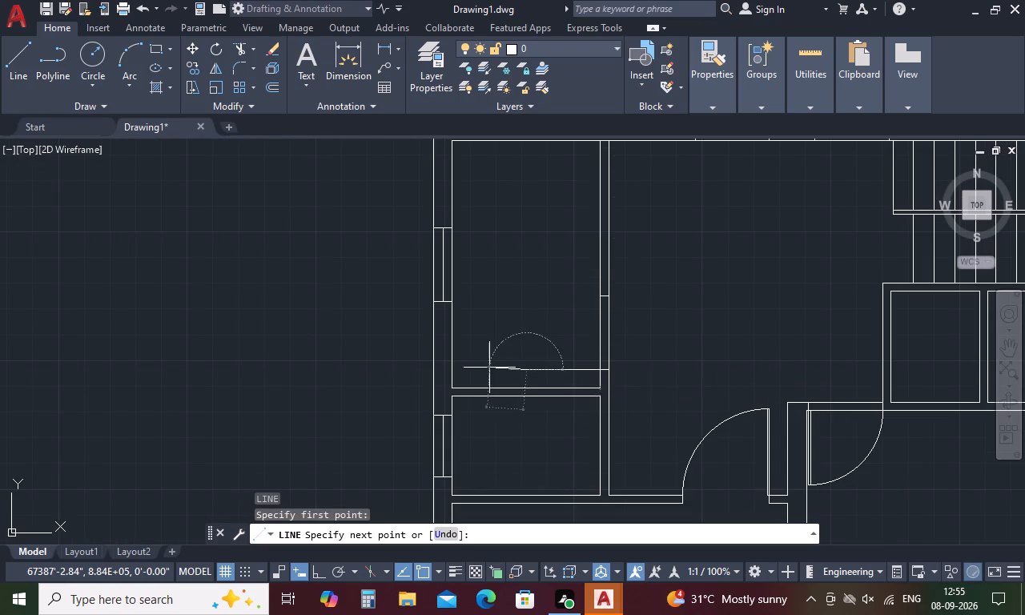
key(Escape)
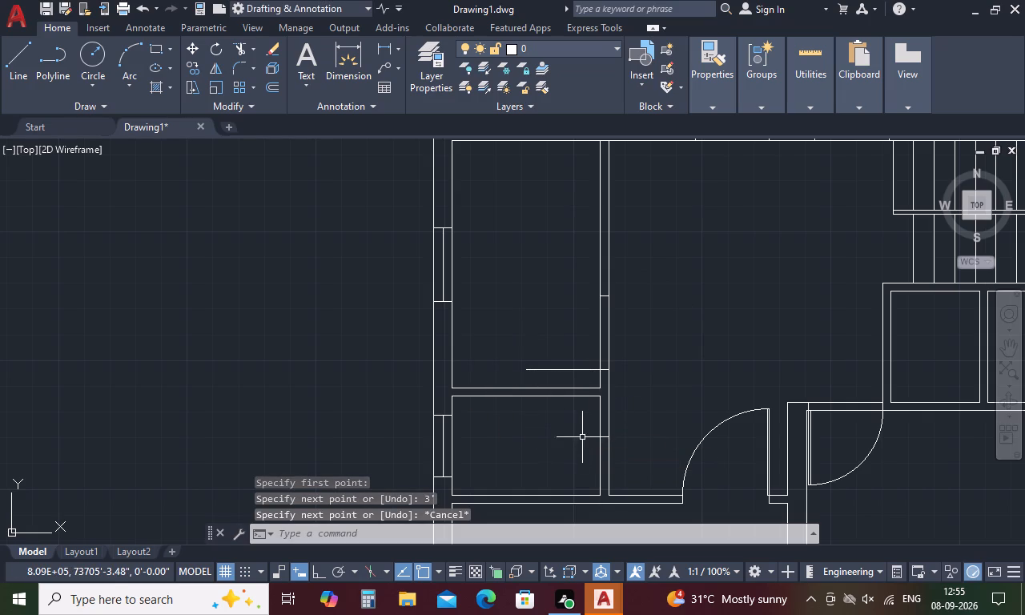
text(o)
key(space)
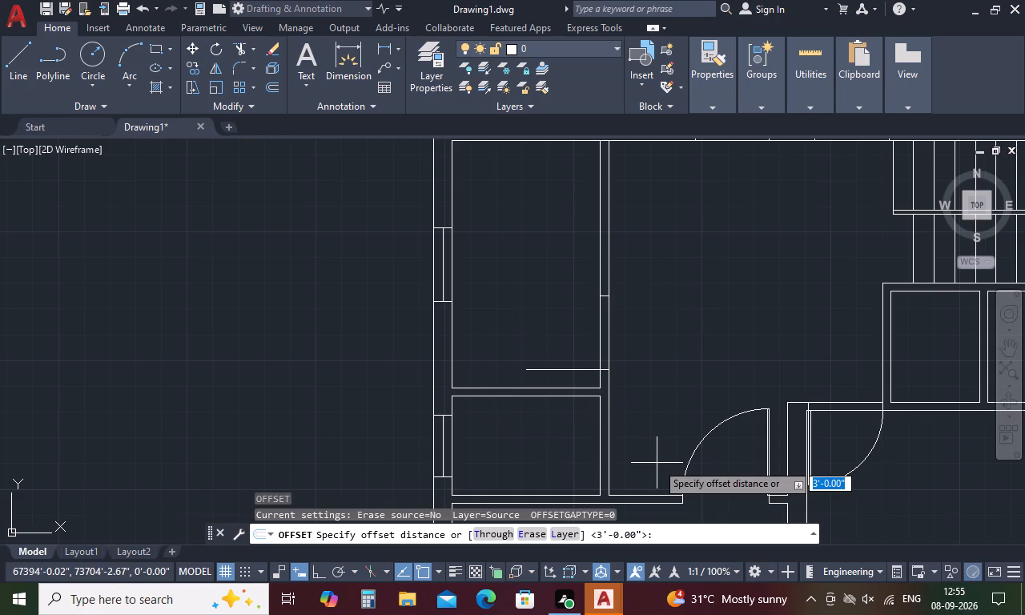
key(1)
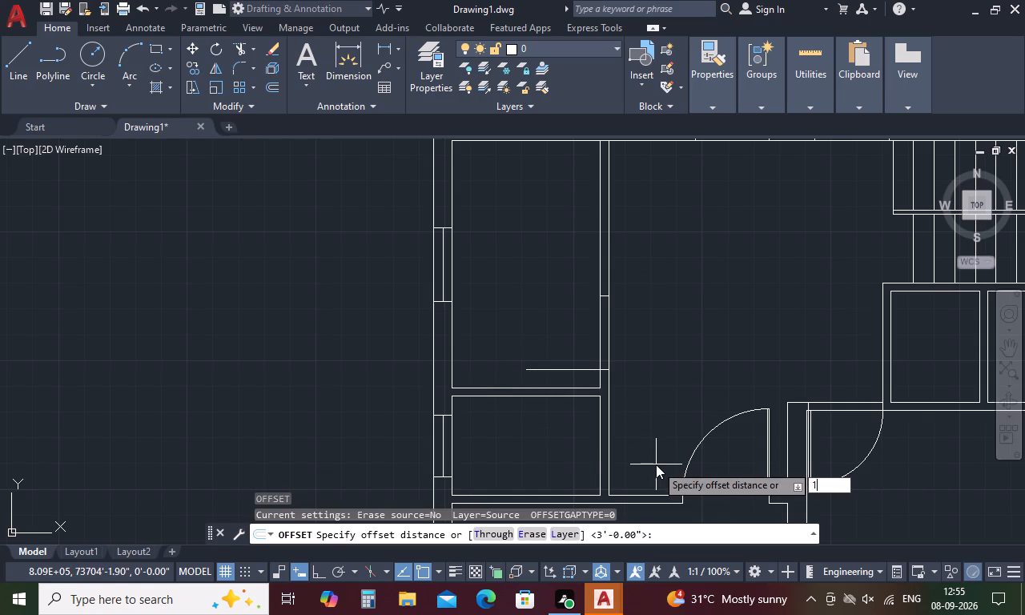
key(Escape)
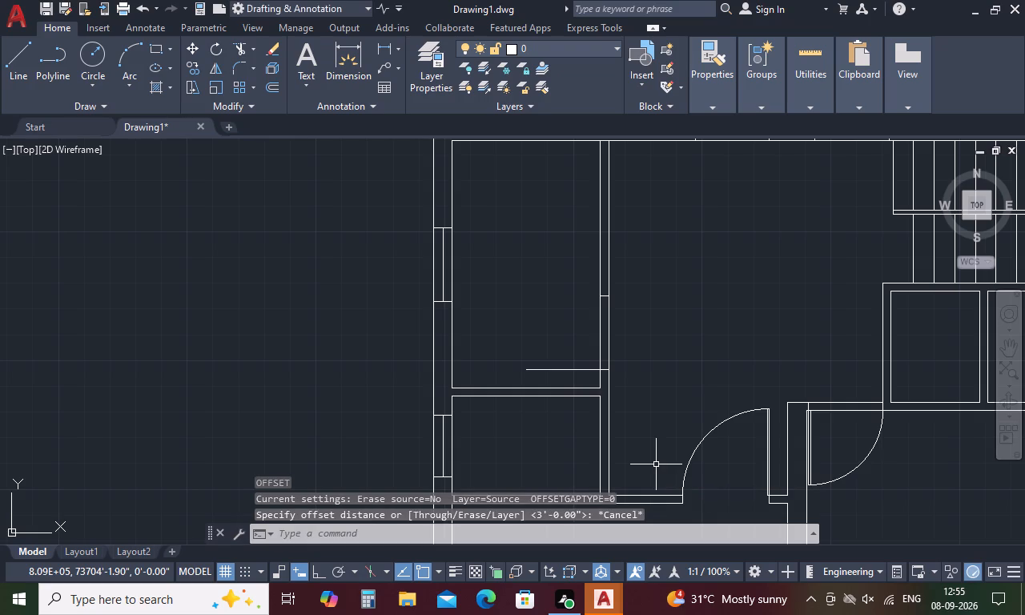
Offset the middle-left room's door leaf line 1" upward to give the leaf its thickness.
text(o 1)
key(space)
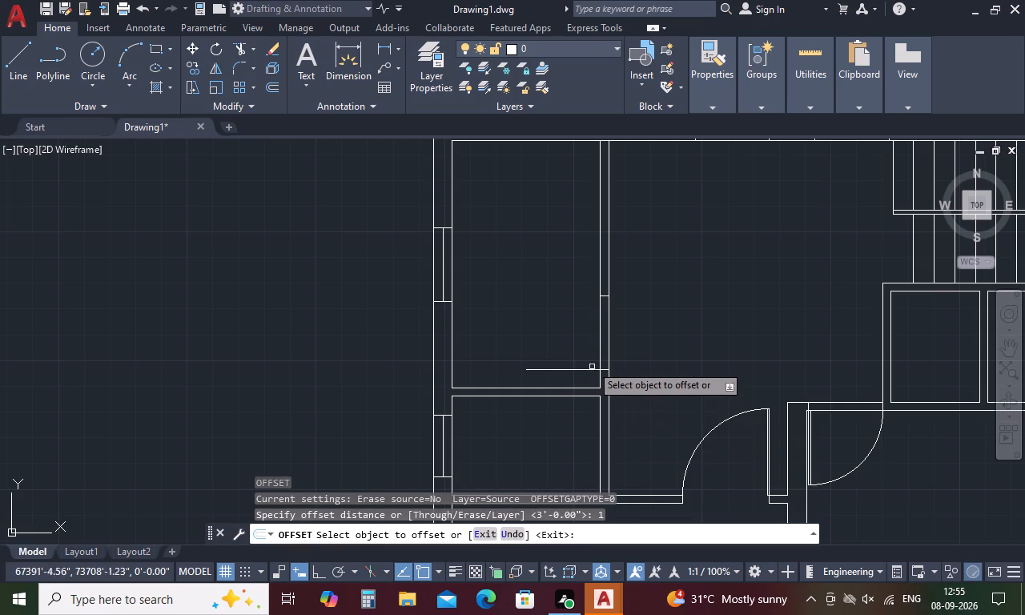
click(587, 368)
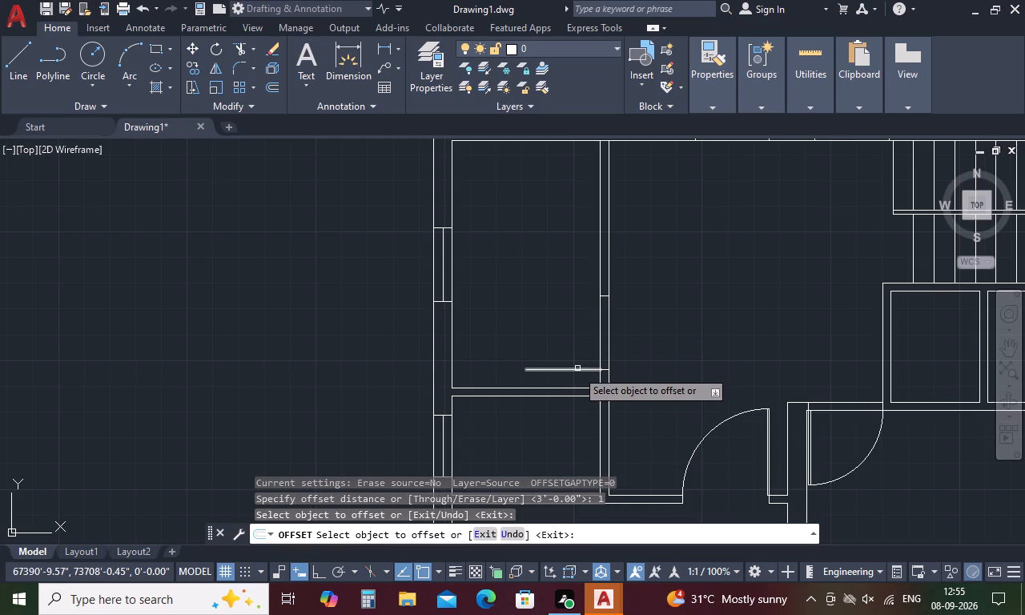
click(575, 368)
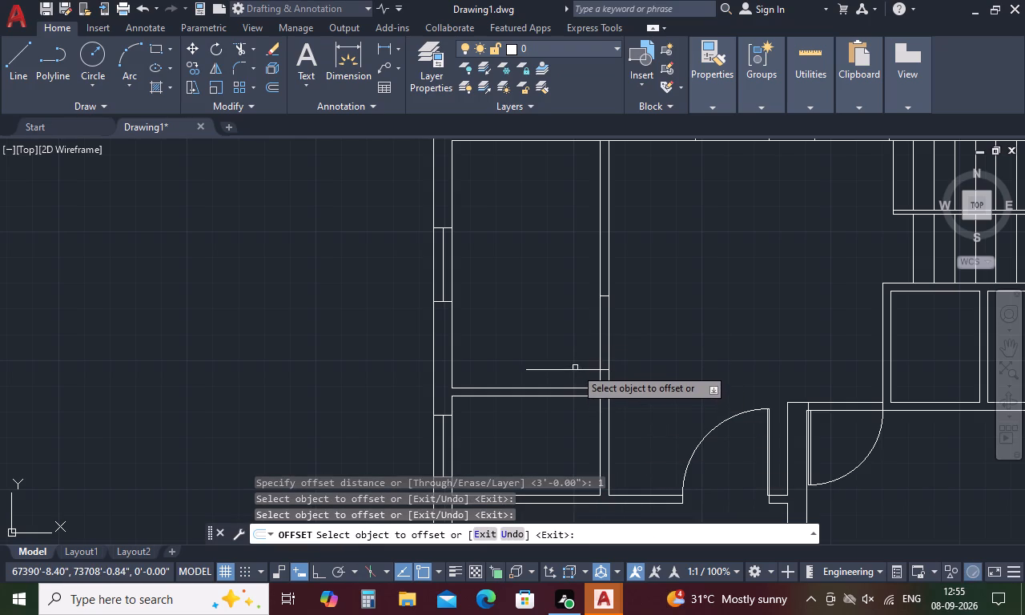
click(578, 369)
click(579, 338)
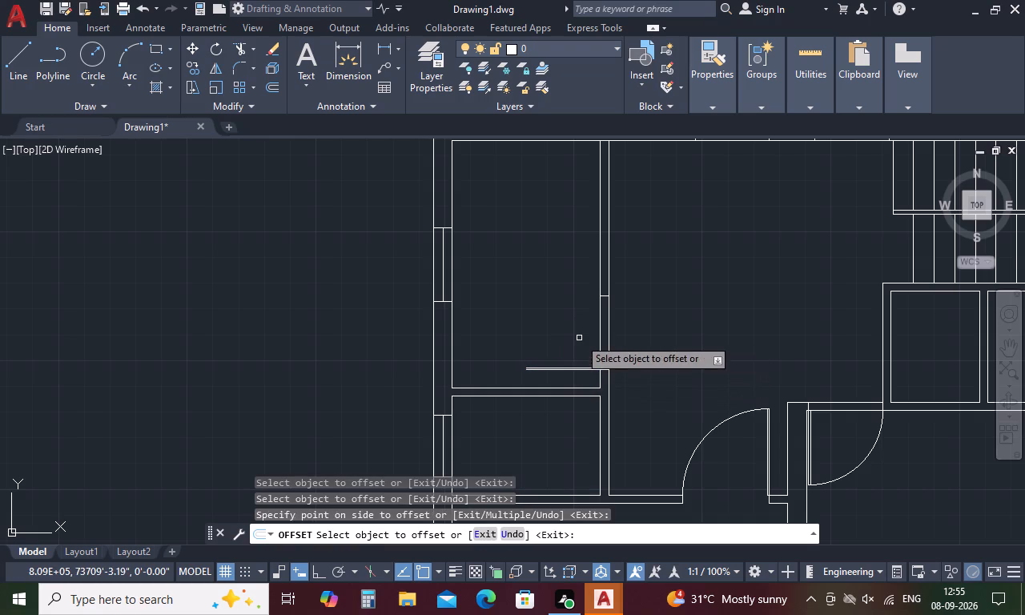
key(space)
Draw the door's swing arc through the leaf's two free-end corners to the upper jamb's left end on the partition.
text(a)
key(space)
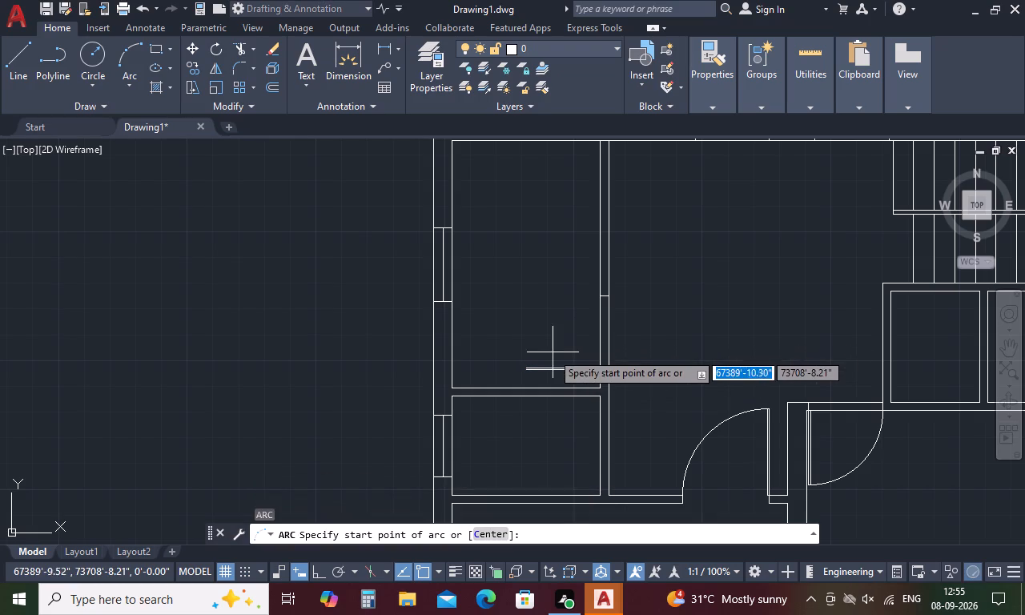
scroll(551, 352, up, 4)
click(379, 474)
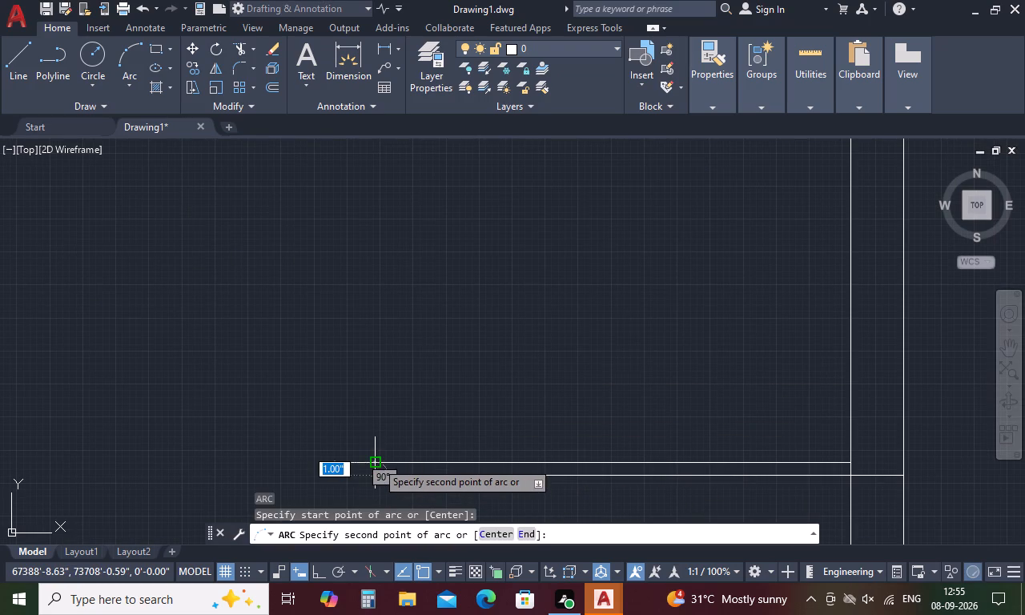
click(376, 458)
scroll(387, 435, down, 2)
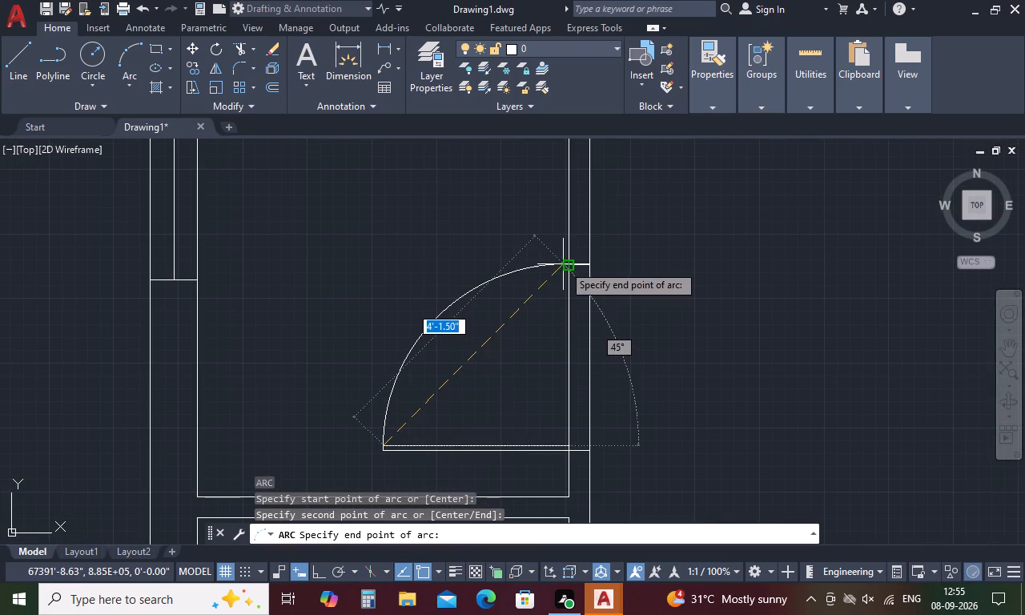
click(563, 264)
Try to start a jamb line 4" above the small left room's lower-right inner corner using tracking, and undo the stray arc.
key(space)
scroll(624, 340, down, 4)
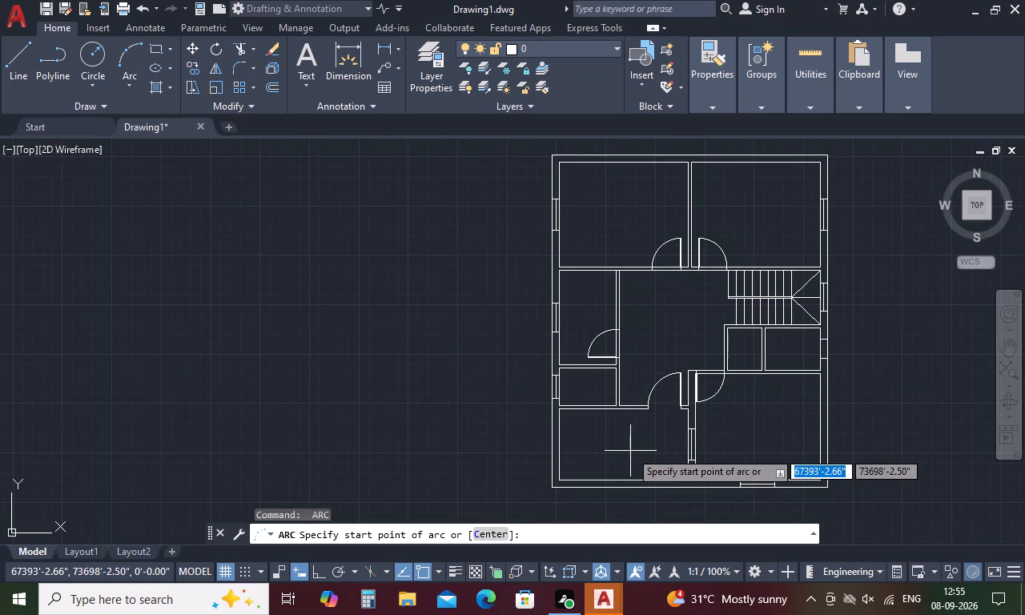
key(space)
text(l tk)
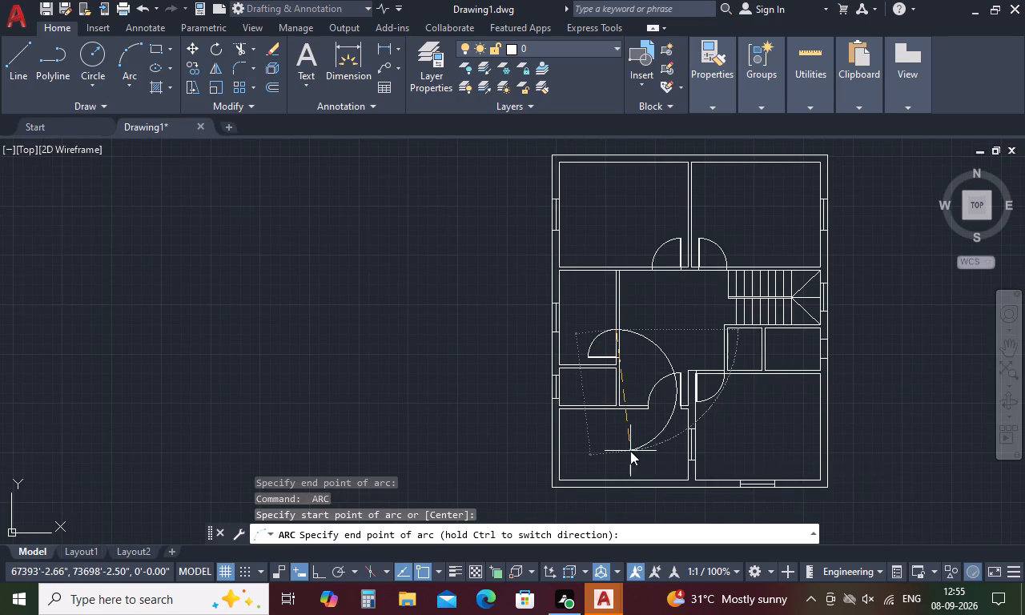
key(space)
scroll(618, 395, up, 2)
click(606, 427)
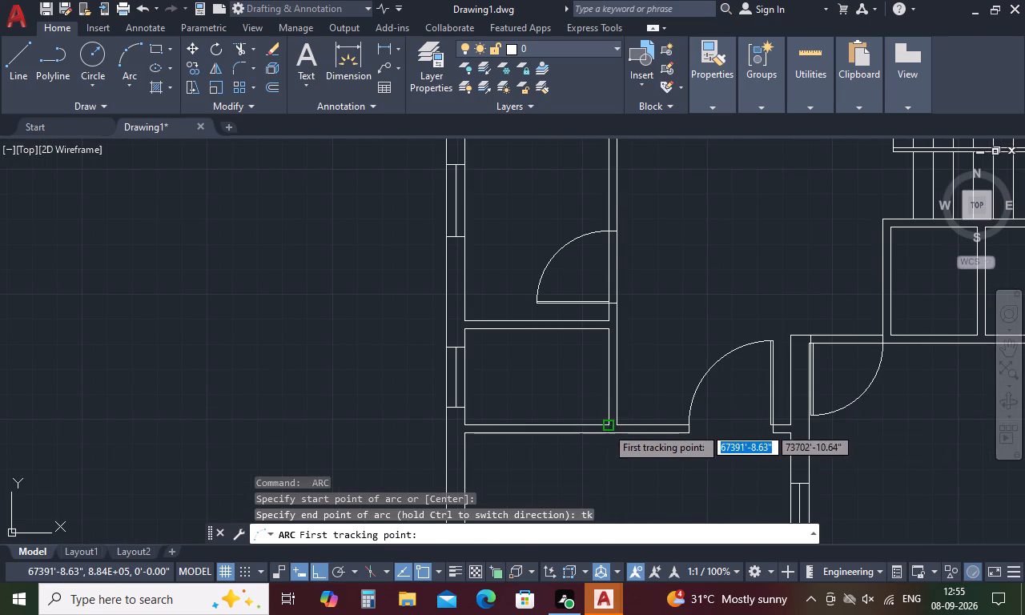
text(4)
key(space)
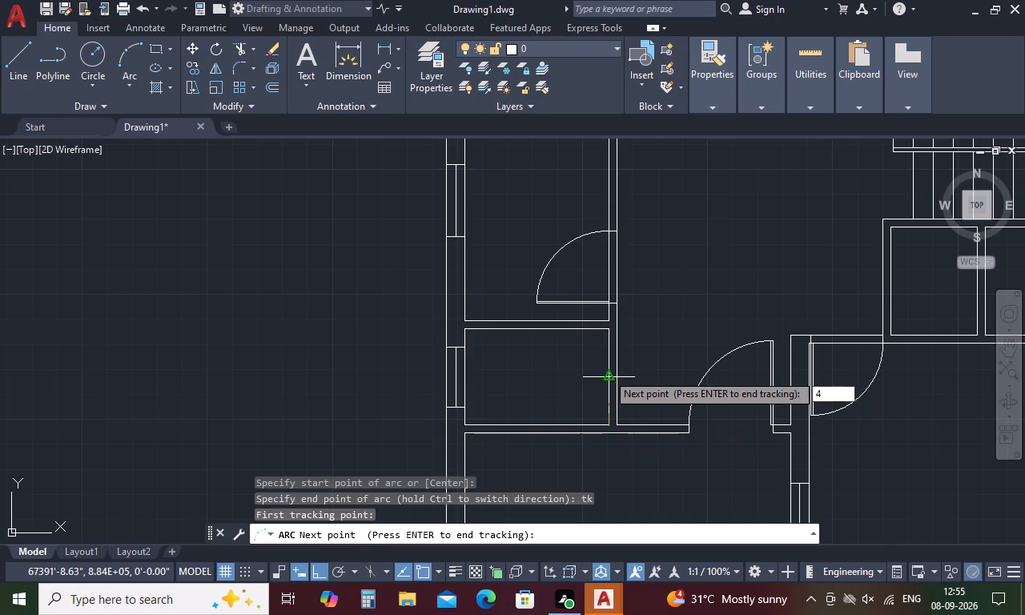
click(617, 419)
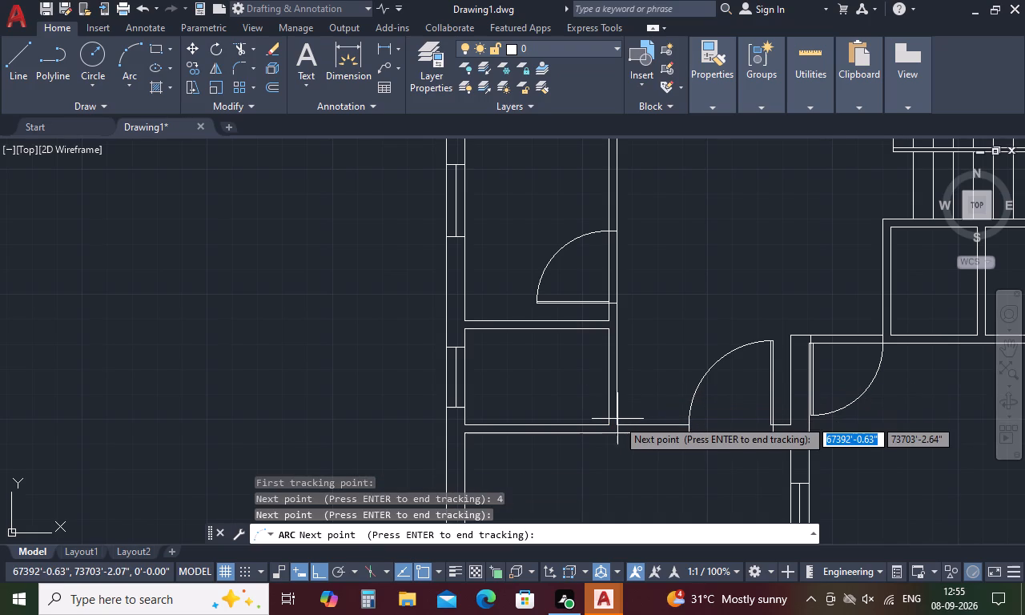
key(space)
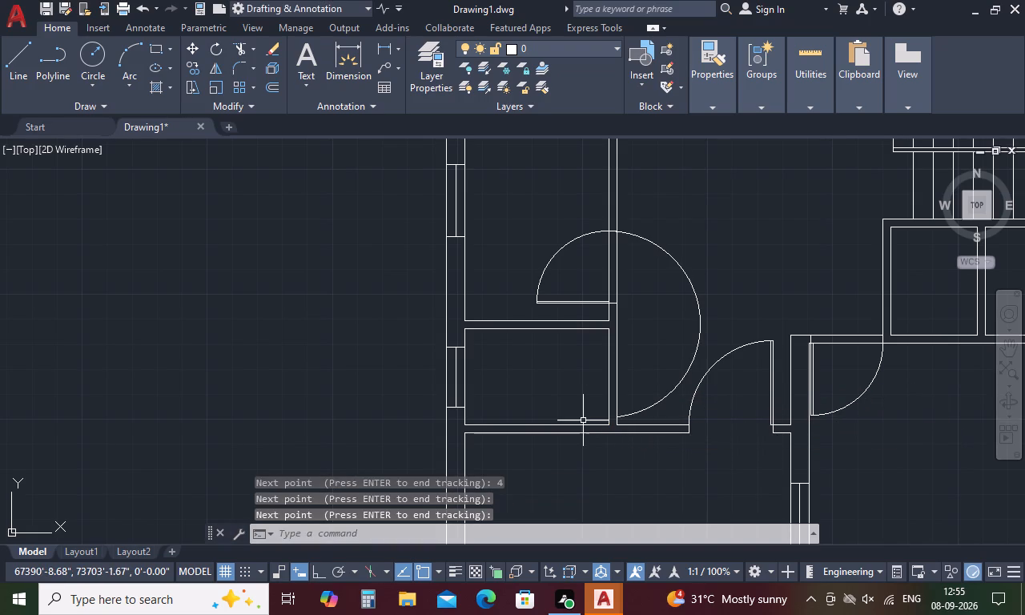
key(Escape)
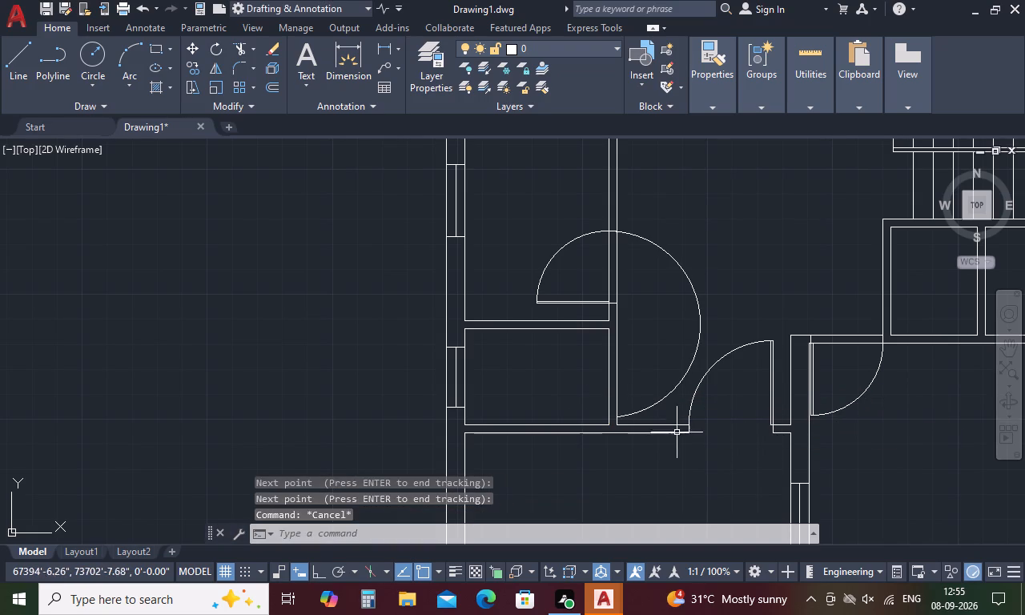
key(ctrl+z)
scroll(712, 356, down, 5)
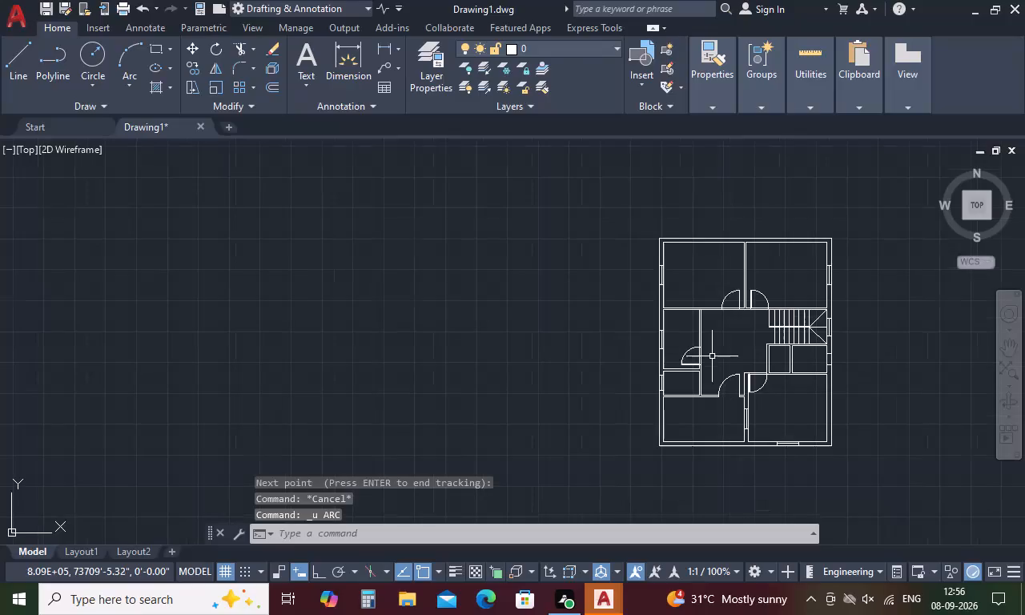
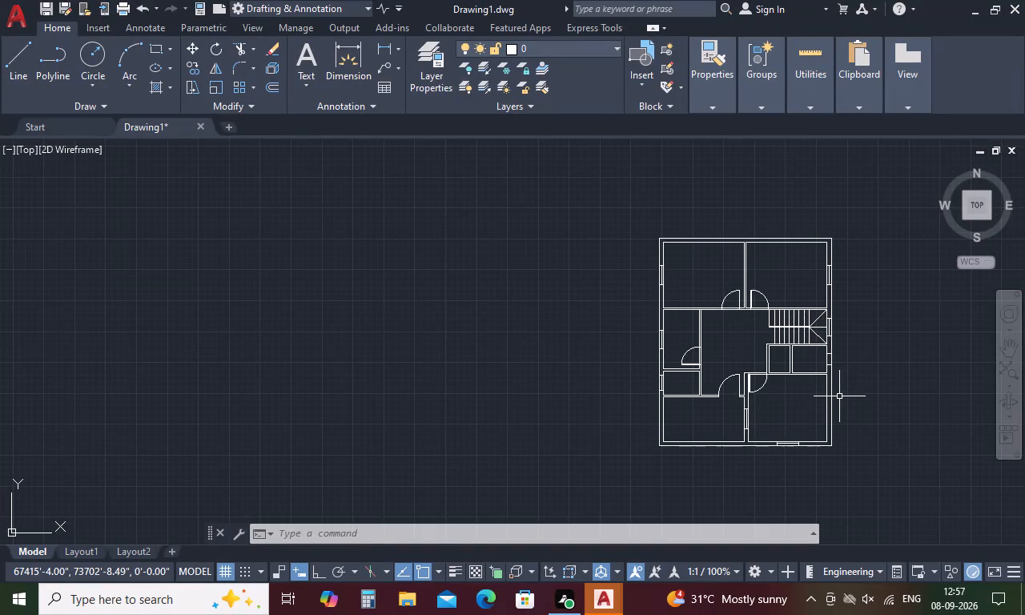
Draw a vertical centre line about 2' long in the east-wall window of the small room south of the staircase.
key(space)
text(l)
key(space)
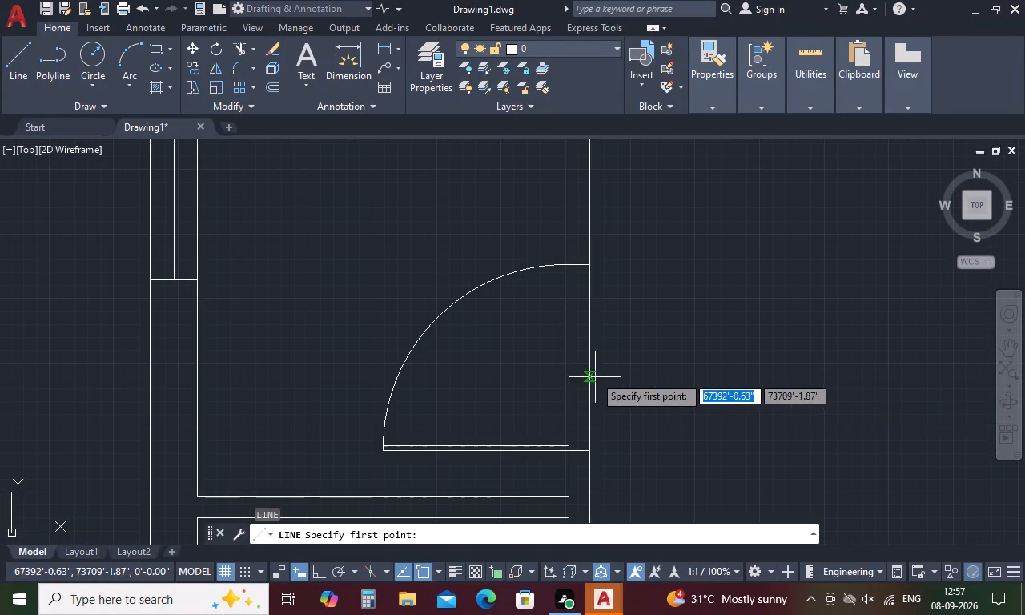
scroll(947, 354, down, 9)
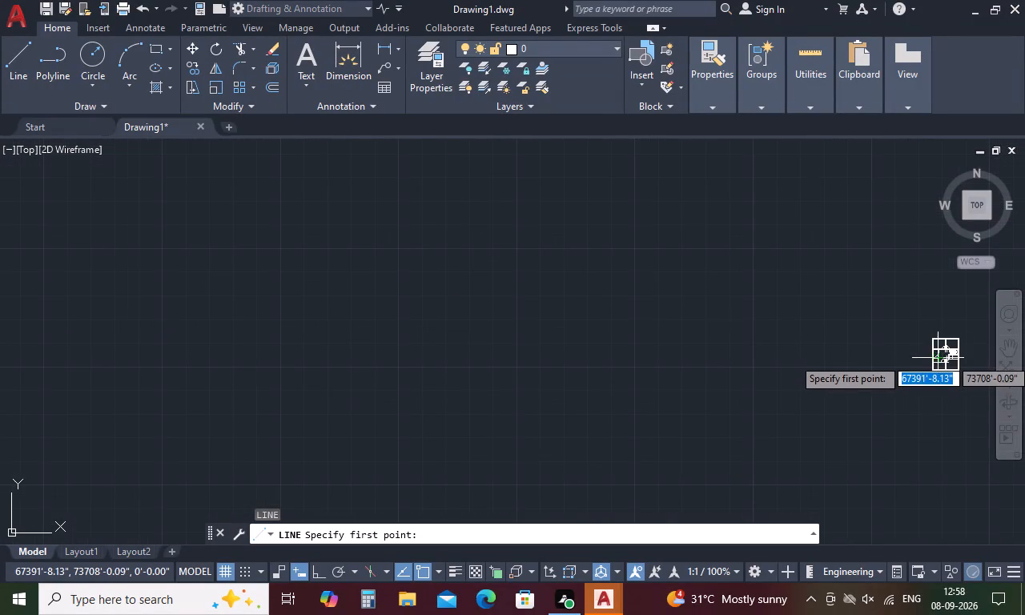
scroll(965, 360, up, 4)
scroll(882, 338, up, 3)
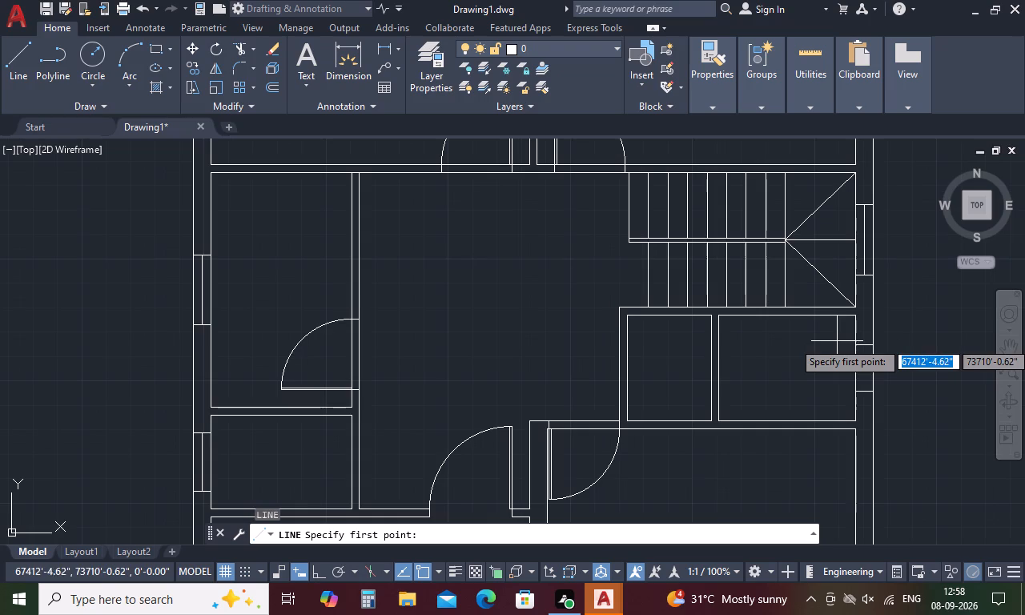
click(867, 348)
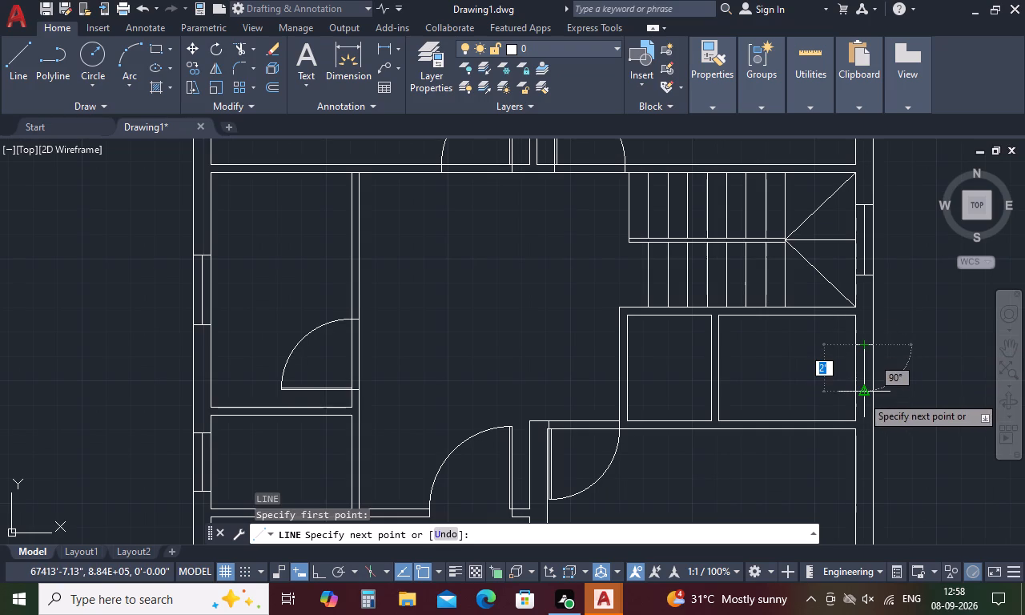
click(862, 396)
key(space)
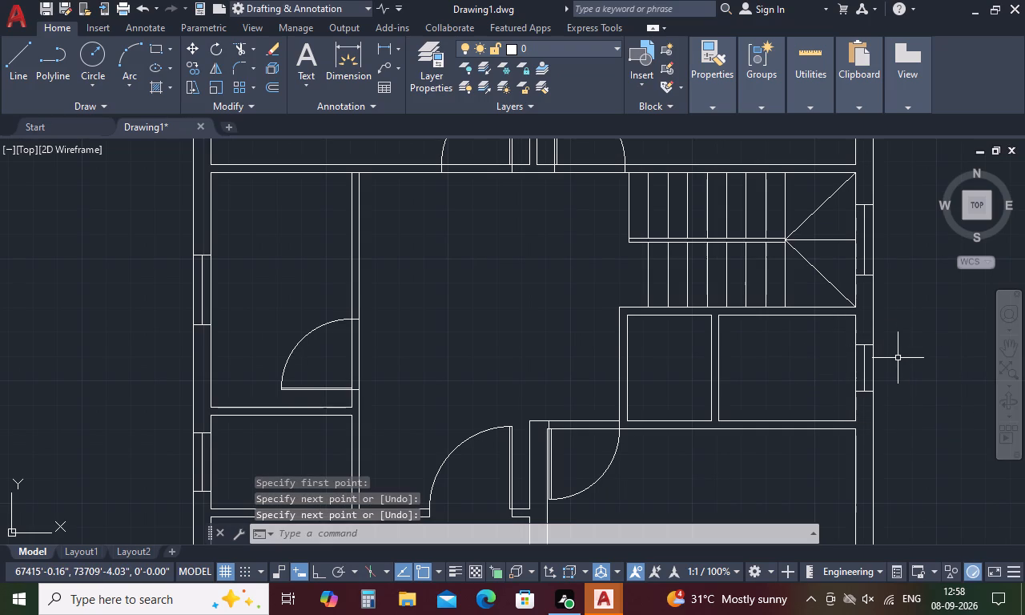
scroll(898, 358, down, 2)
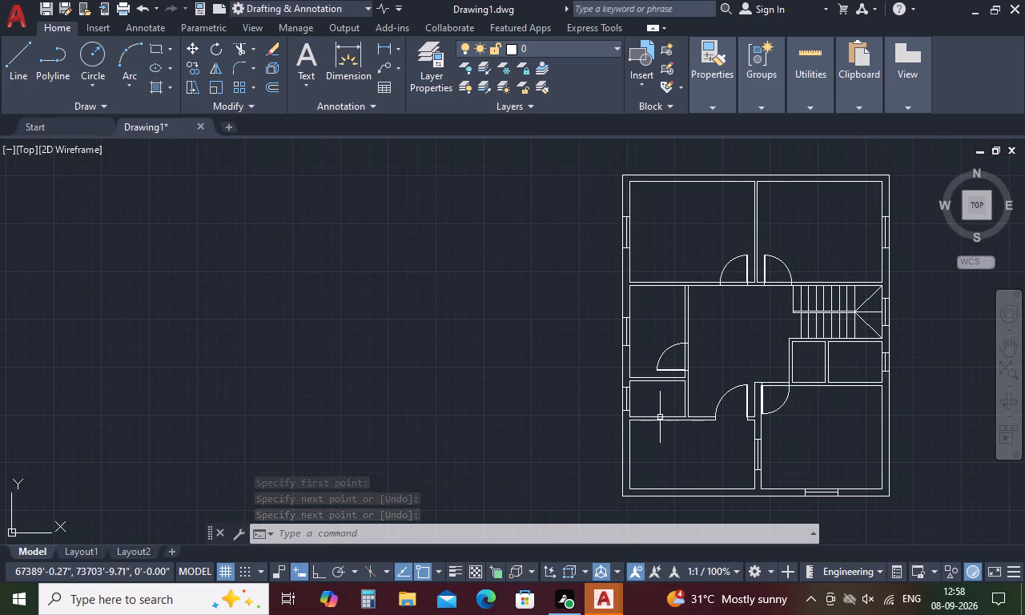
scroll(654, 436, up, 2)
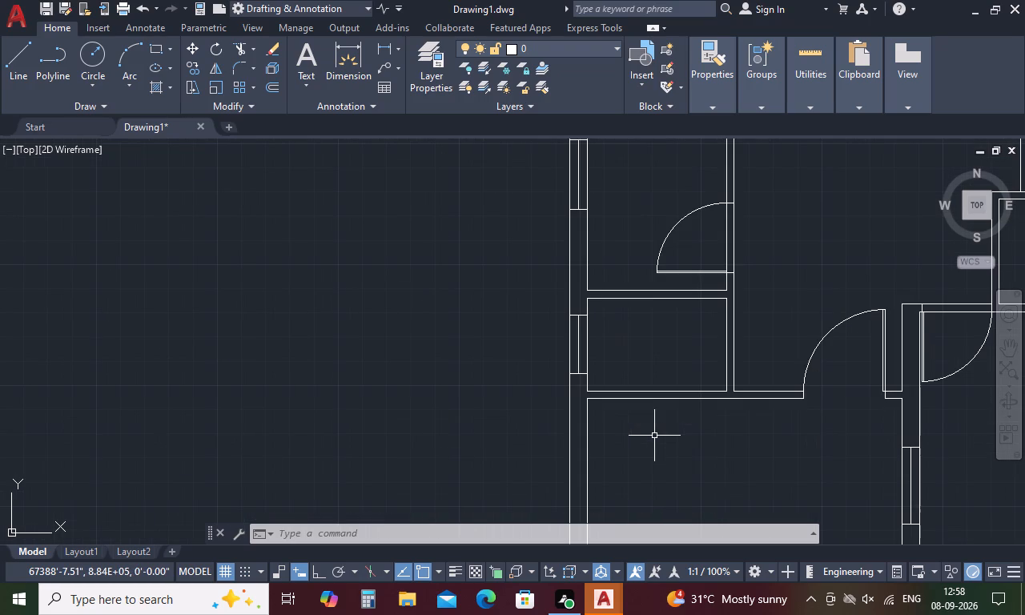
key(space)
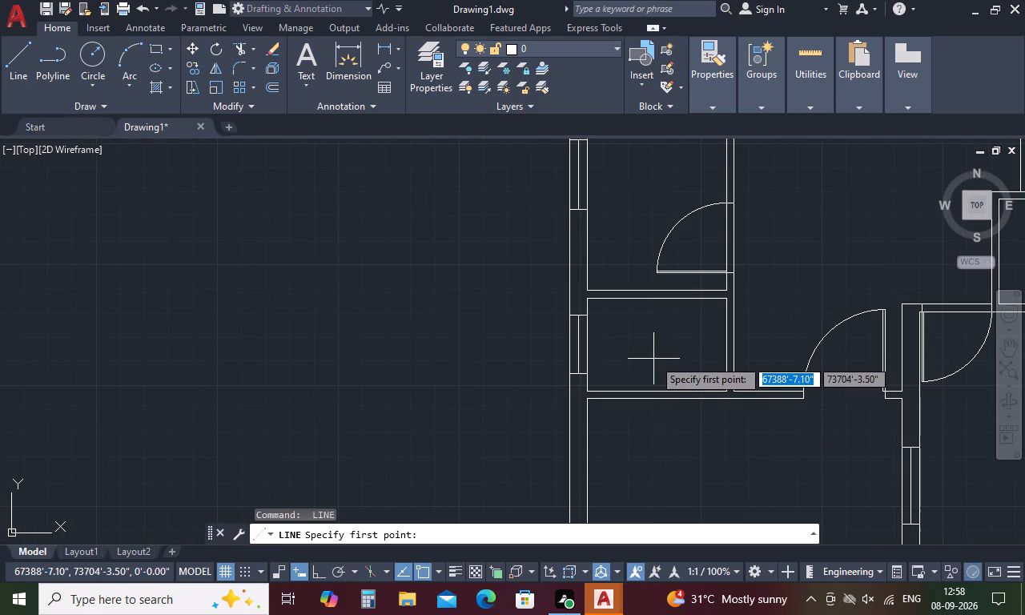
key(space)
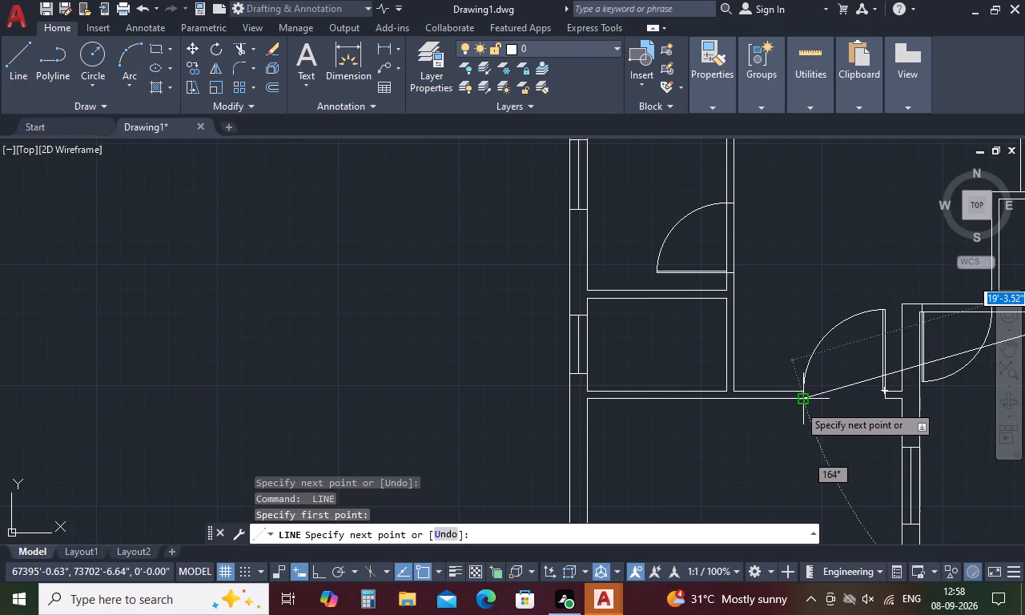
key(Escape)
Draw a door jamb line across the east wall of the small west-side room, tracked 4" north of the wall's southern corner.
key(l)
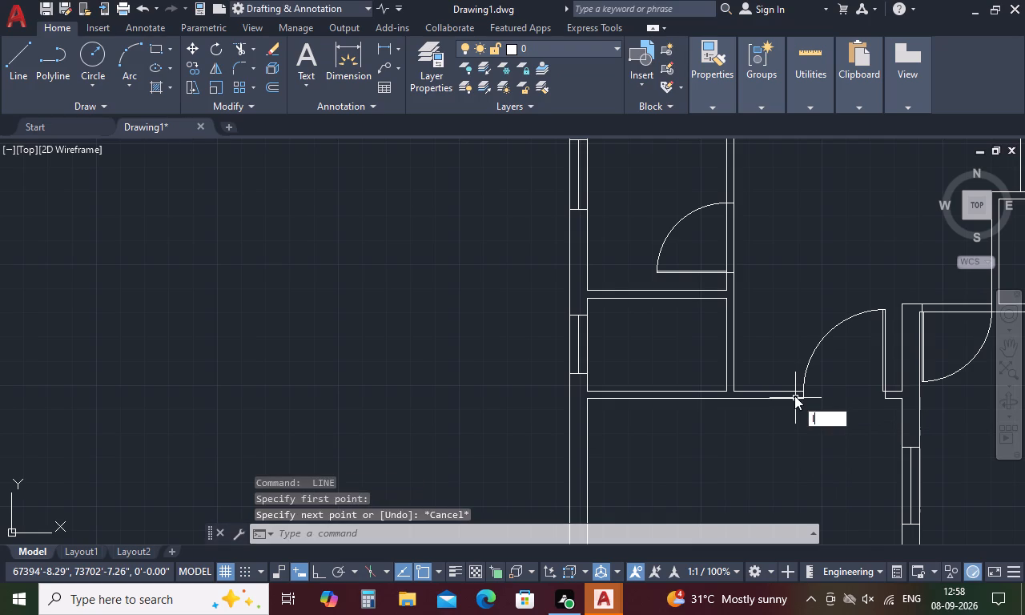
key(space)
text(tk)
key(space)
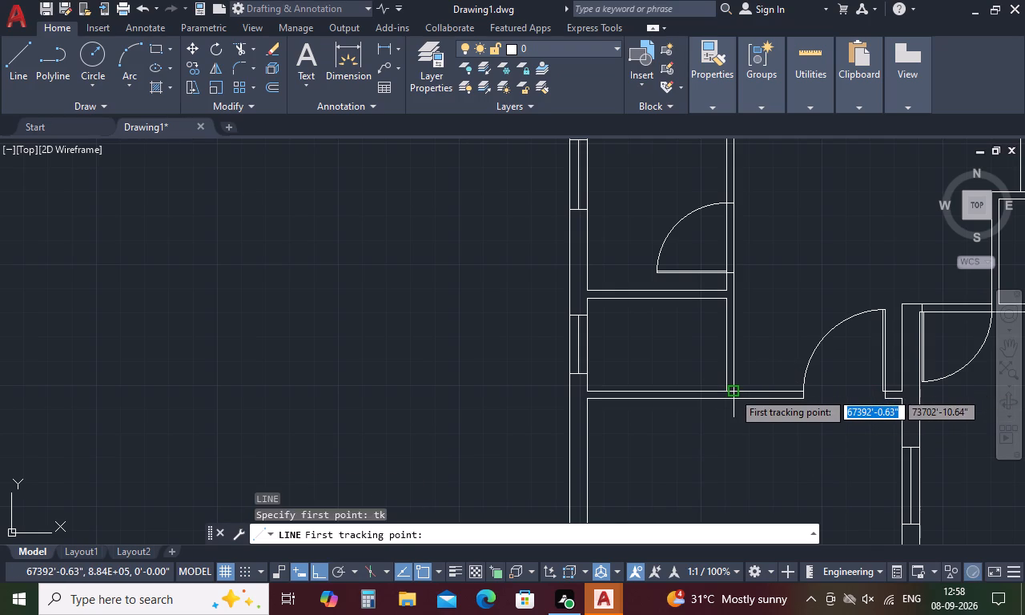
click(724, 393)
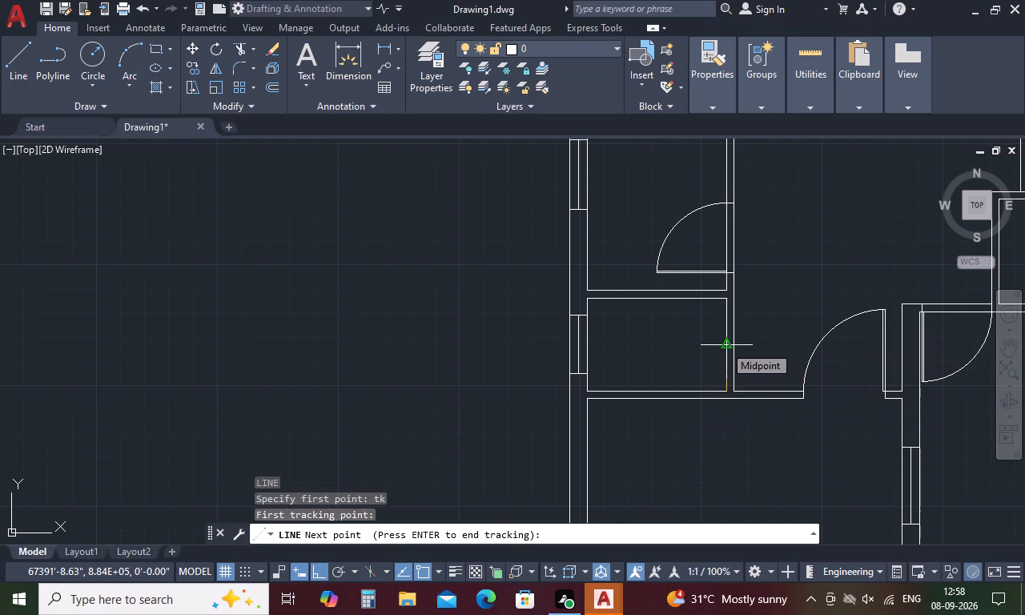
text(4)
key(space)
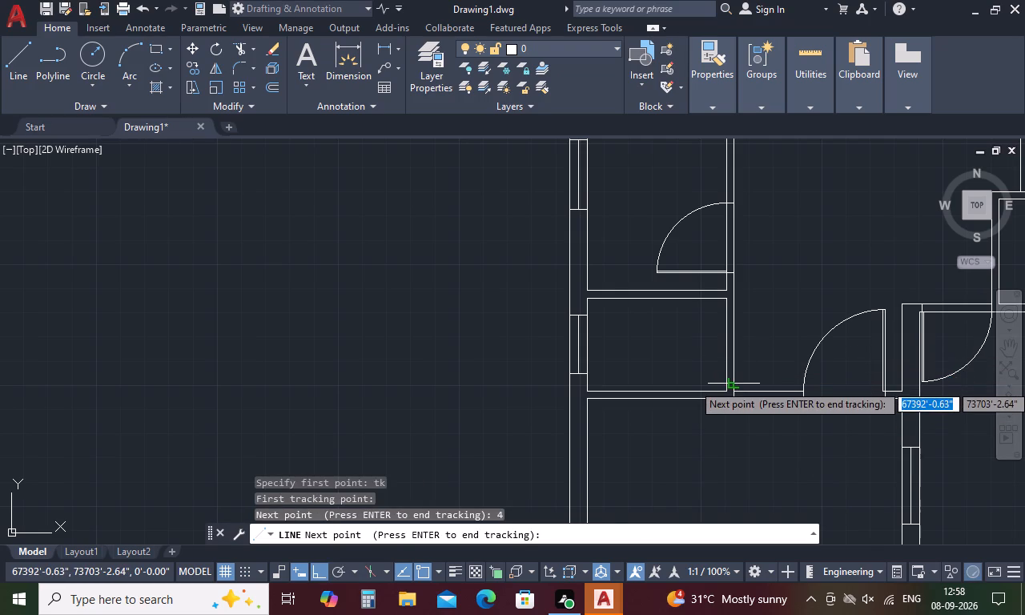
click(734, 384)
key(space)
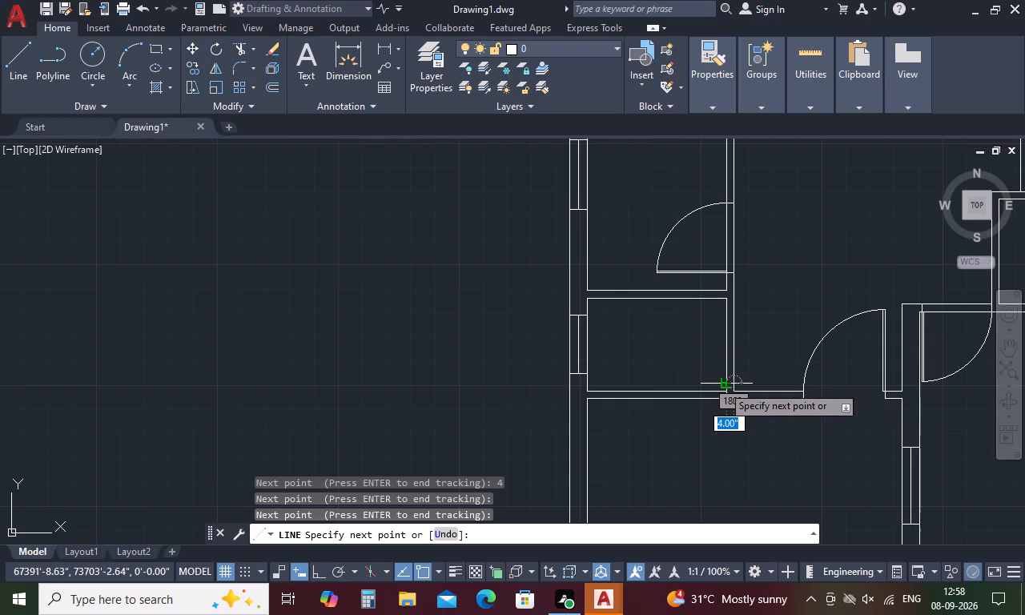
scroll(723, 385, up, 5)
click(720, 368)
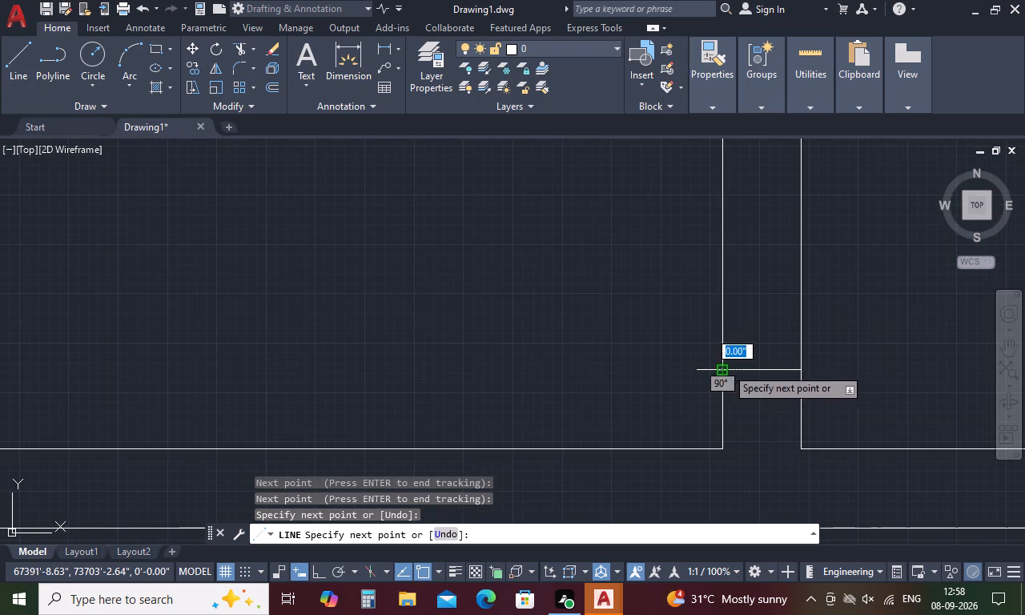
key(space)
With Ortho on, draw a 2'6" door leaf line westward into the small room from the jamb line's inner end.
text(l)
key(space)
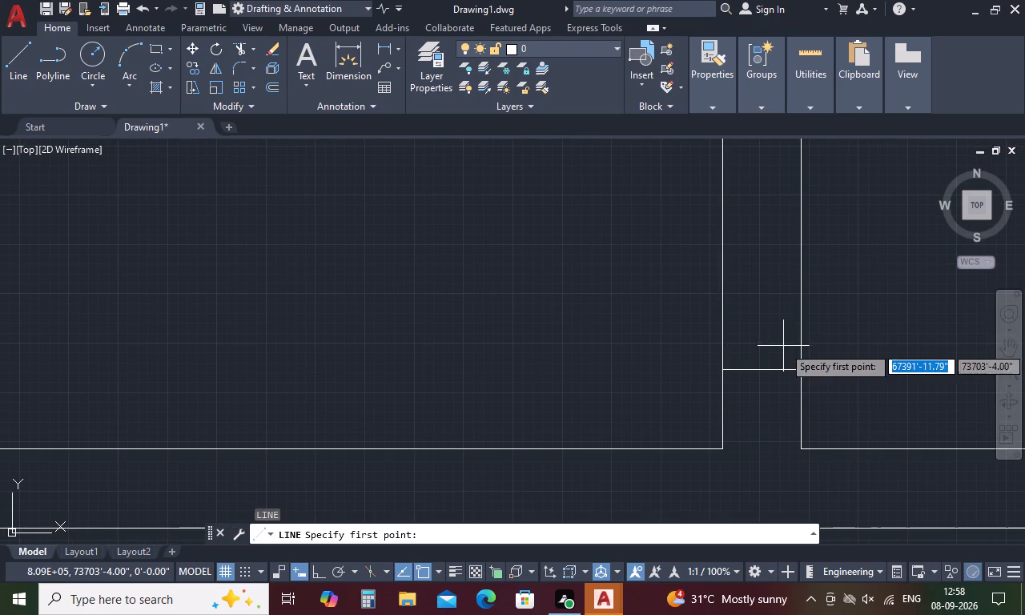
click(723, 371)
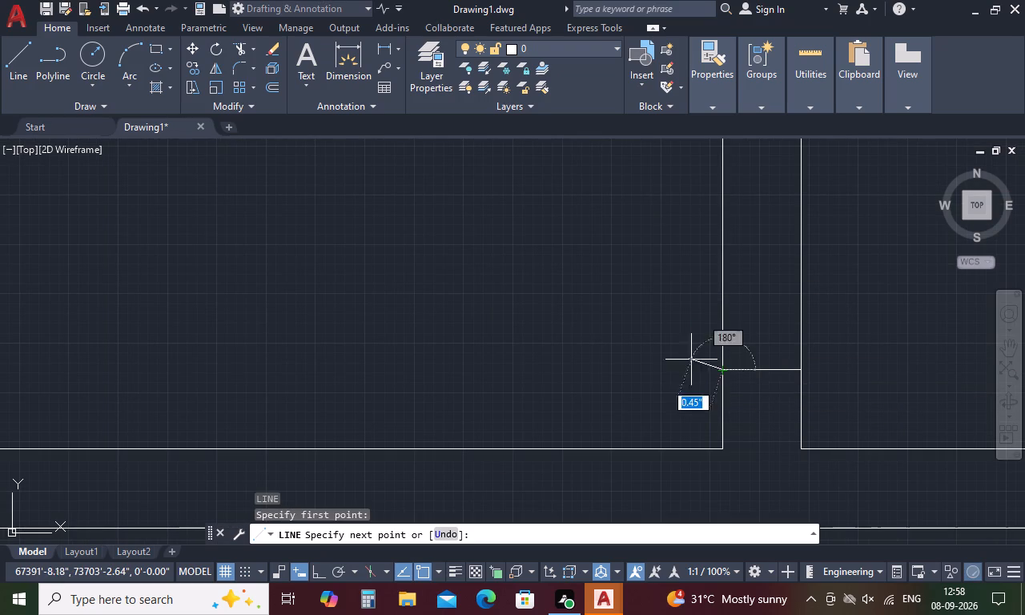
key(F8)
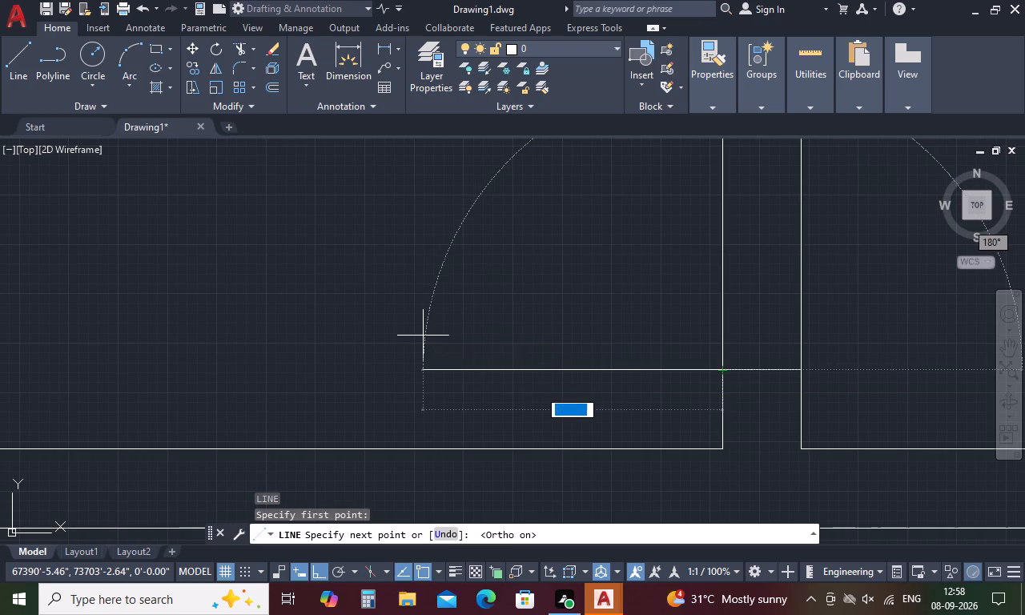
text(2'6")
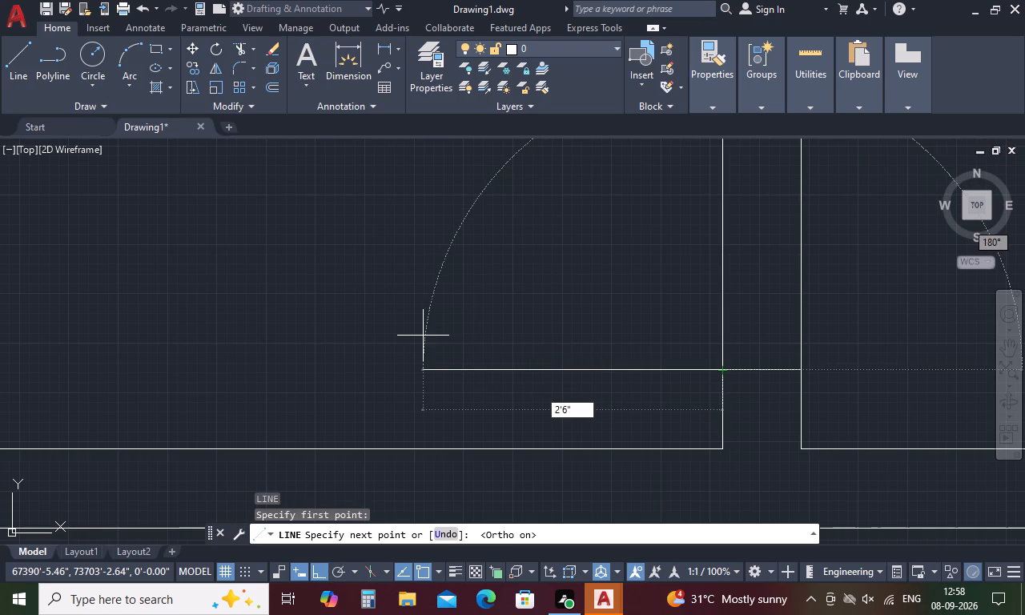
key(space)
key(Escape)
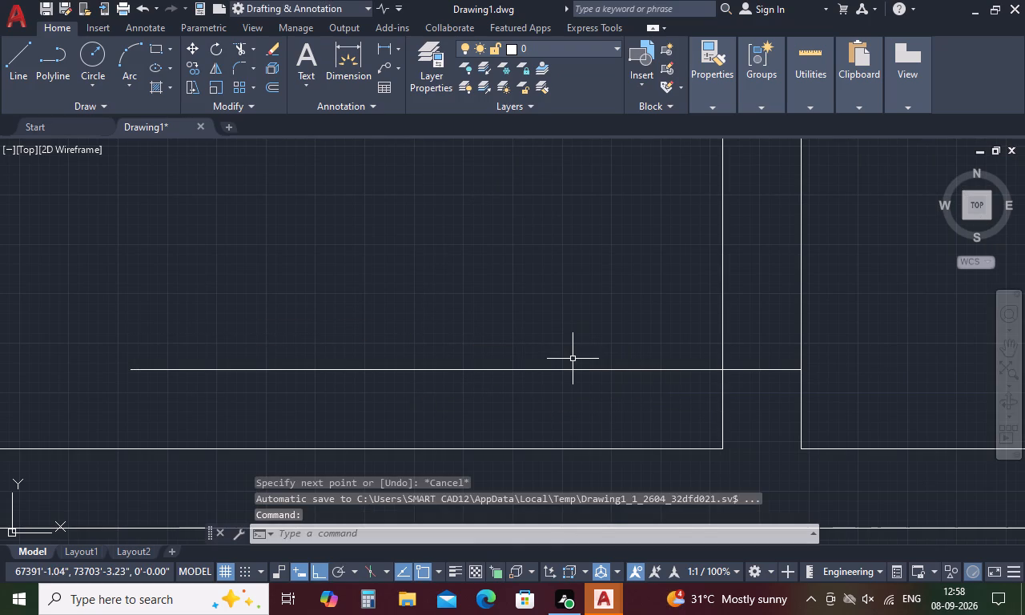
Offset the jamb line 2.5' north along the wall to mark the other side of the door opening.
text(o 2.5')
key(space)
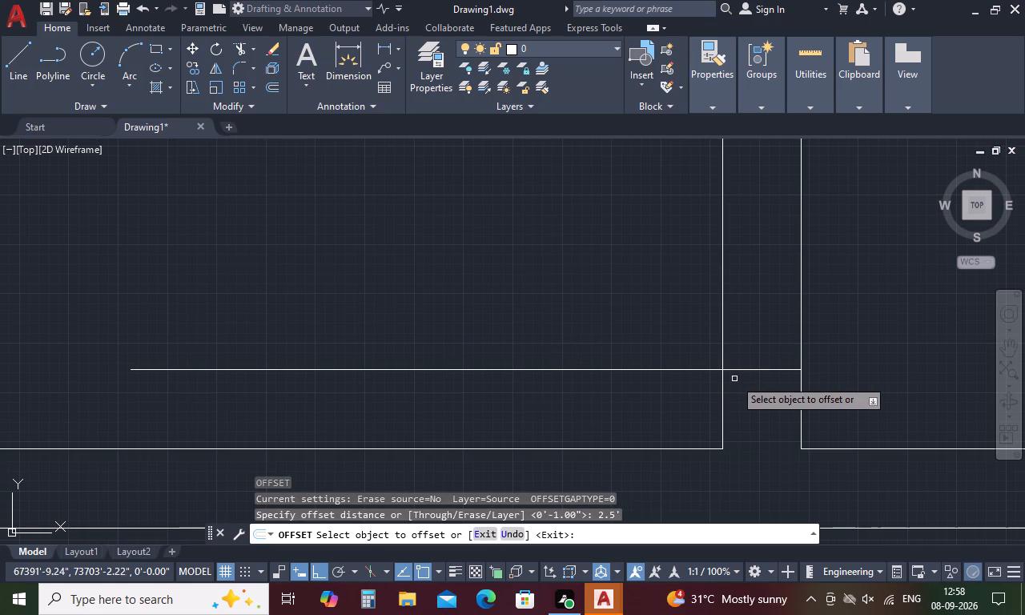
click(743, 368)
click(746, 301)
scroll(746, 301, down, 4)
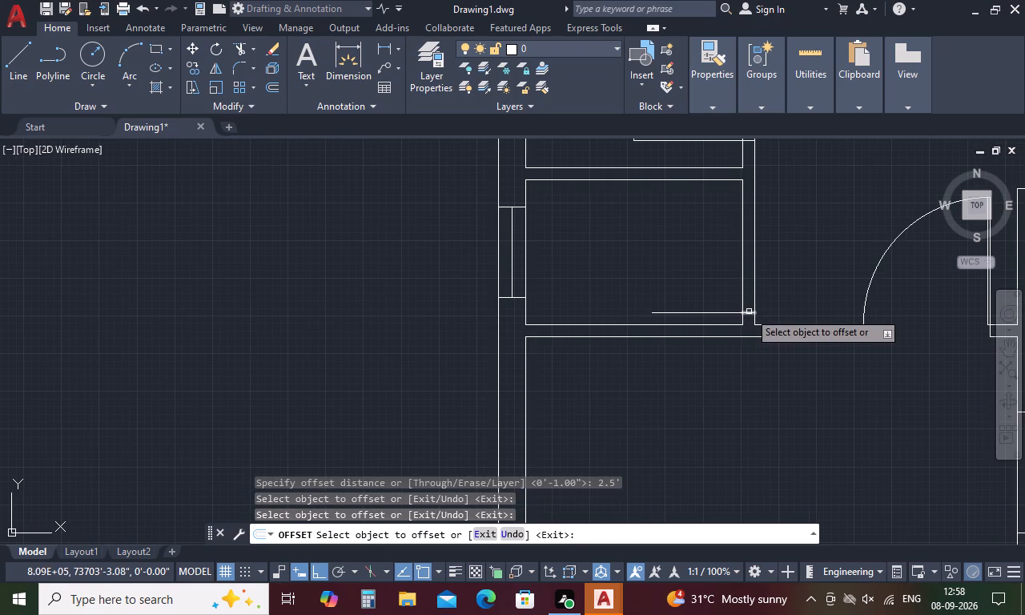
click(749, 312)
click(749, 299)
key(space)
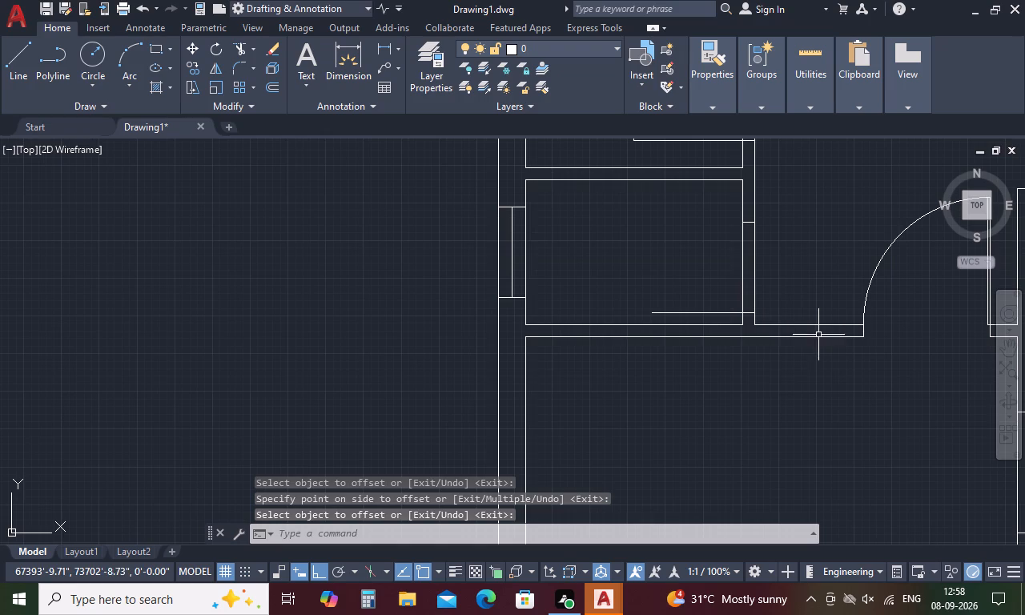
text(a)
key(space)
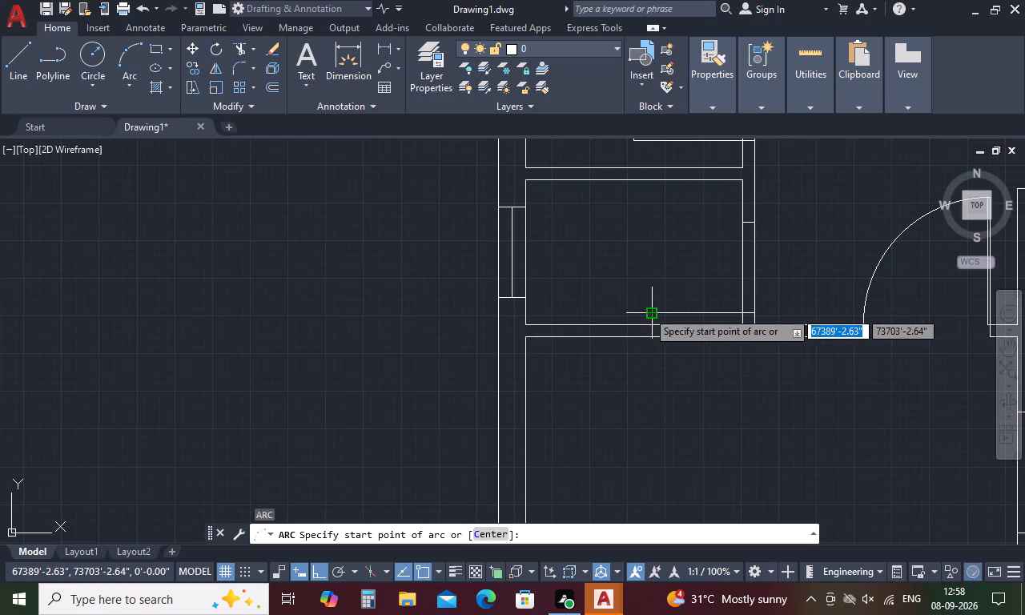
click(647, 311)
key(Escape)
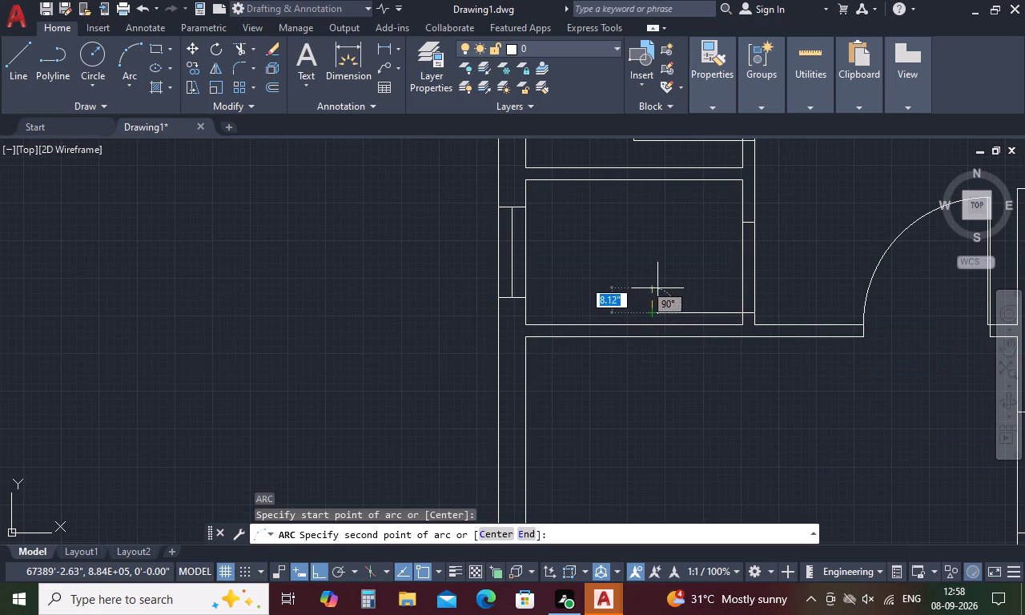
Offset the door leaf line 1" to the north to give the leaf its thickness.
text(o 1)
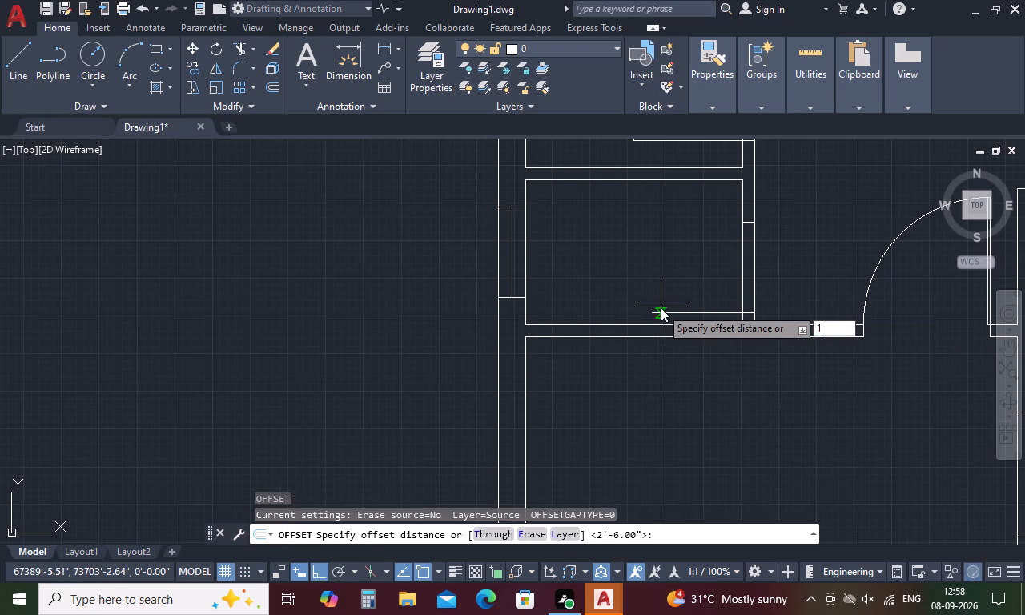
key(space)
click(673, 313)
click(679, 280)
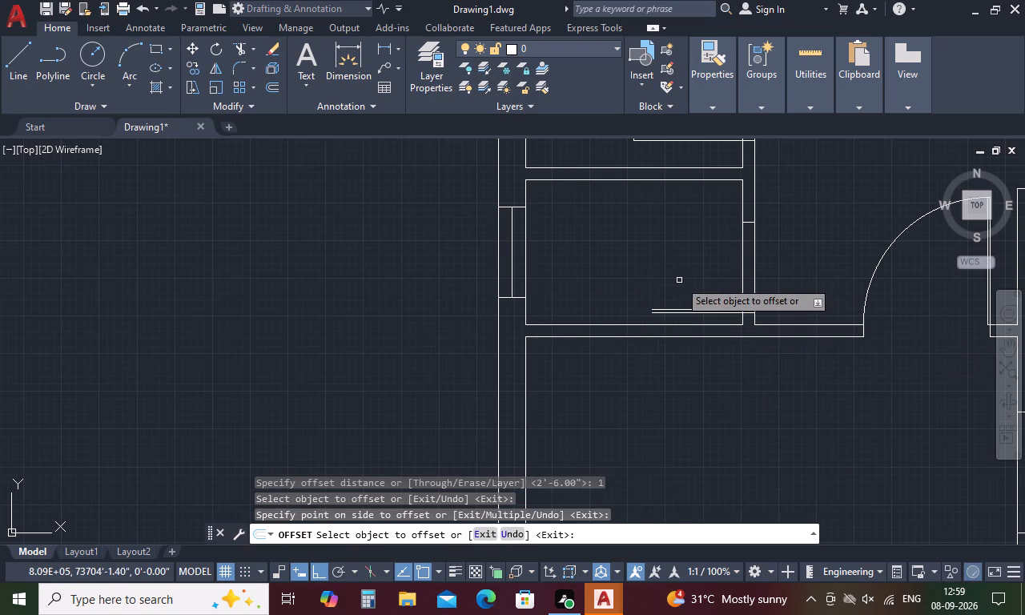
key(Escape)
Draw a three-point door swing arc through both free ends of the leaf lines to the northern jamb line's inner end.
key(a)
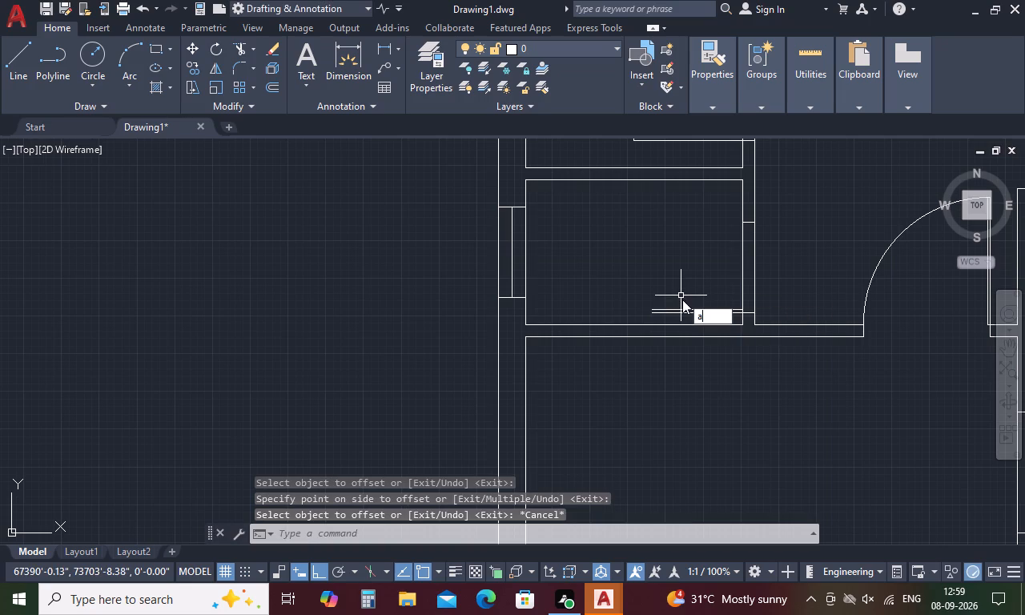
key(space)
scroll(648, 310, up, 2)
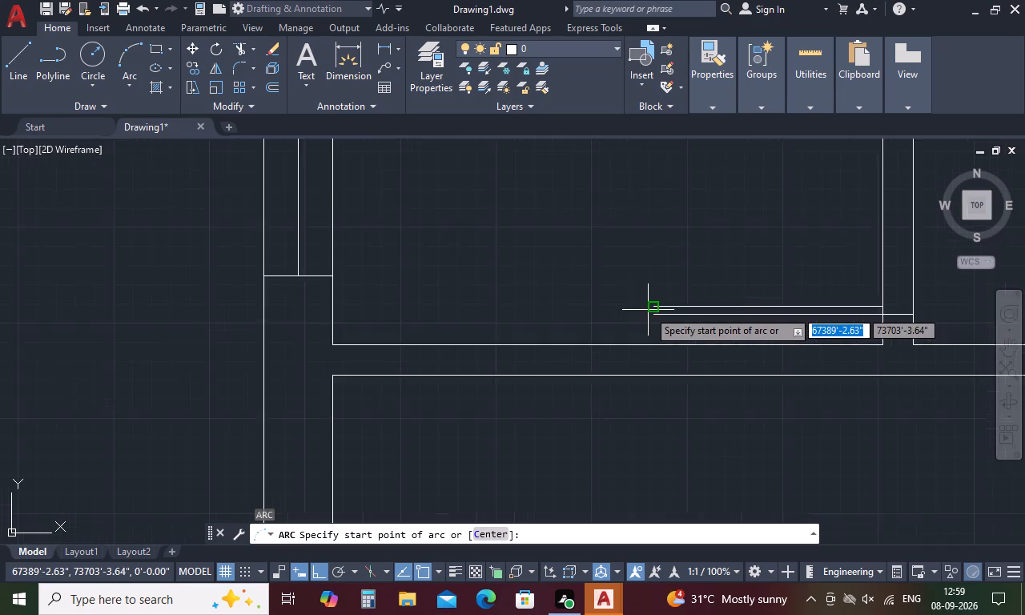
scroll(648, 310, up, 2)
click(658, 316)
click(658, 297)
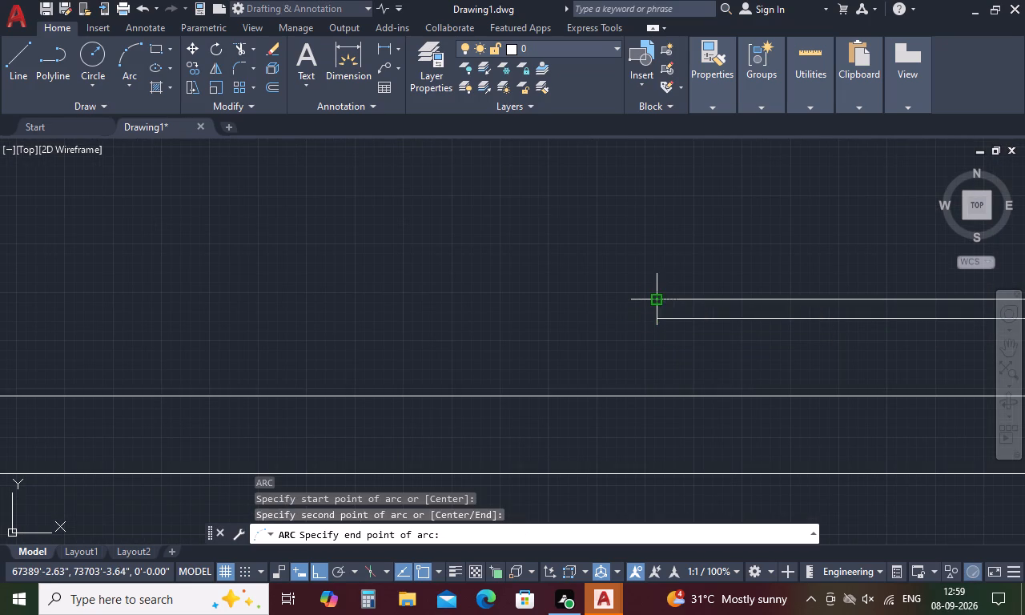
scroll(658, 297, down, 4)
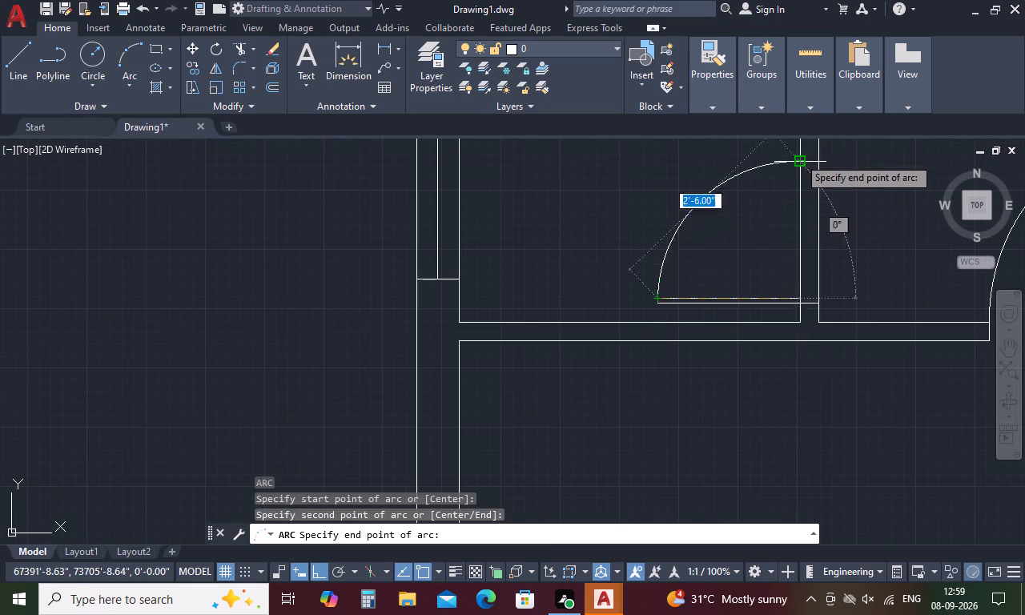
click(798, 158)
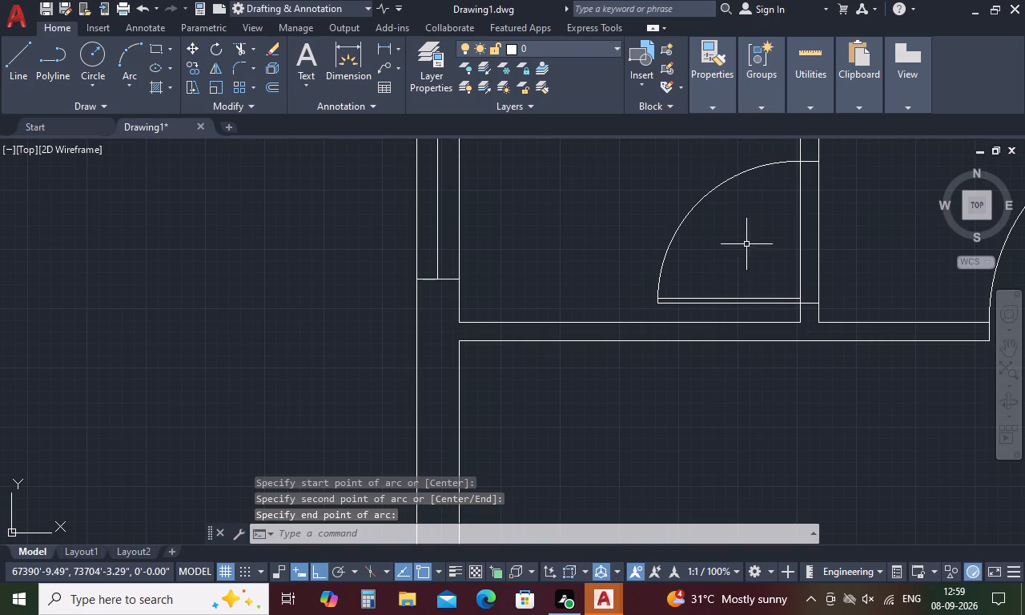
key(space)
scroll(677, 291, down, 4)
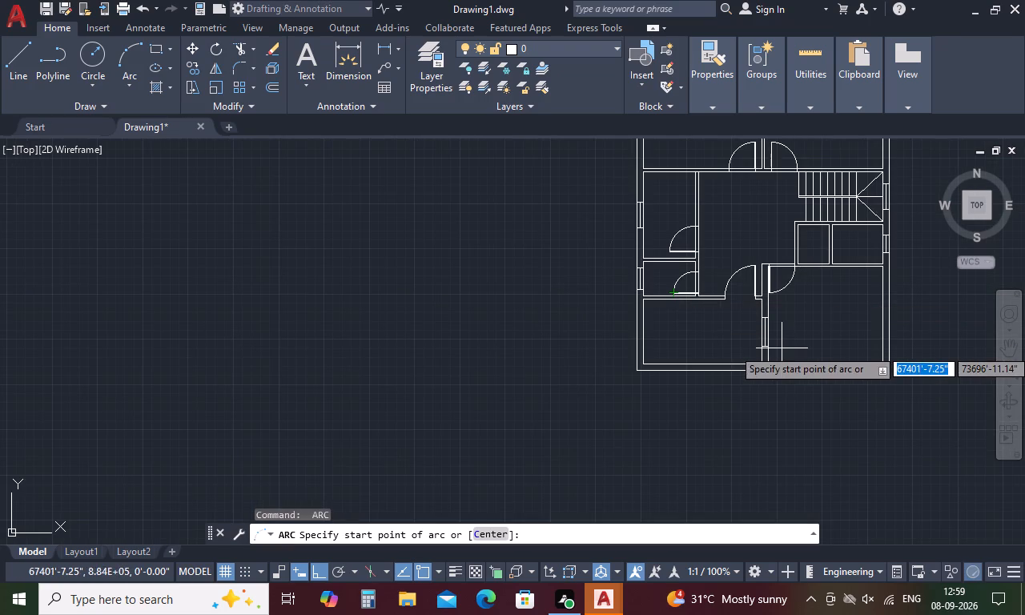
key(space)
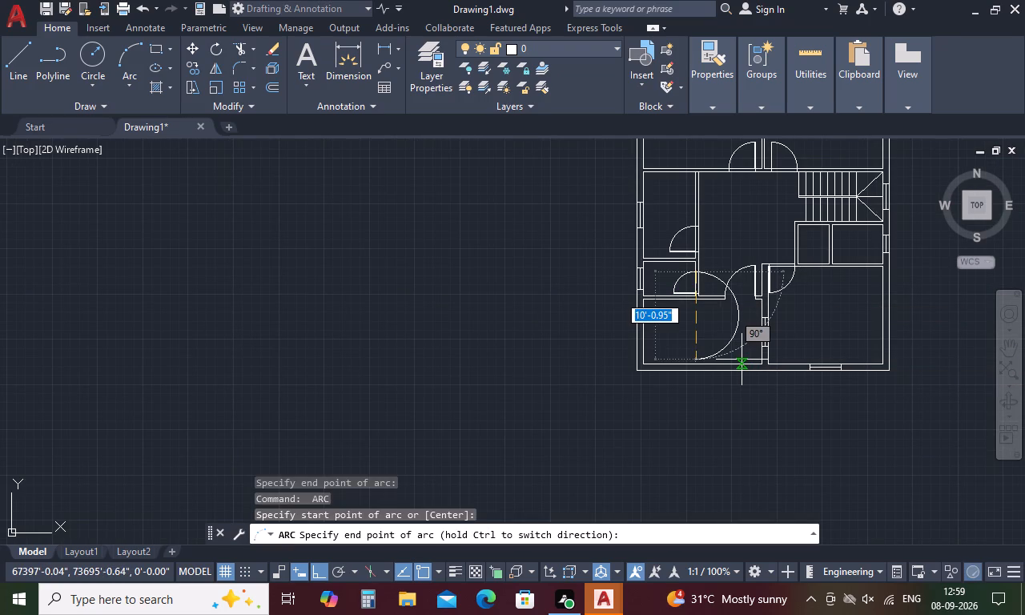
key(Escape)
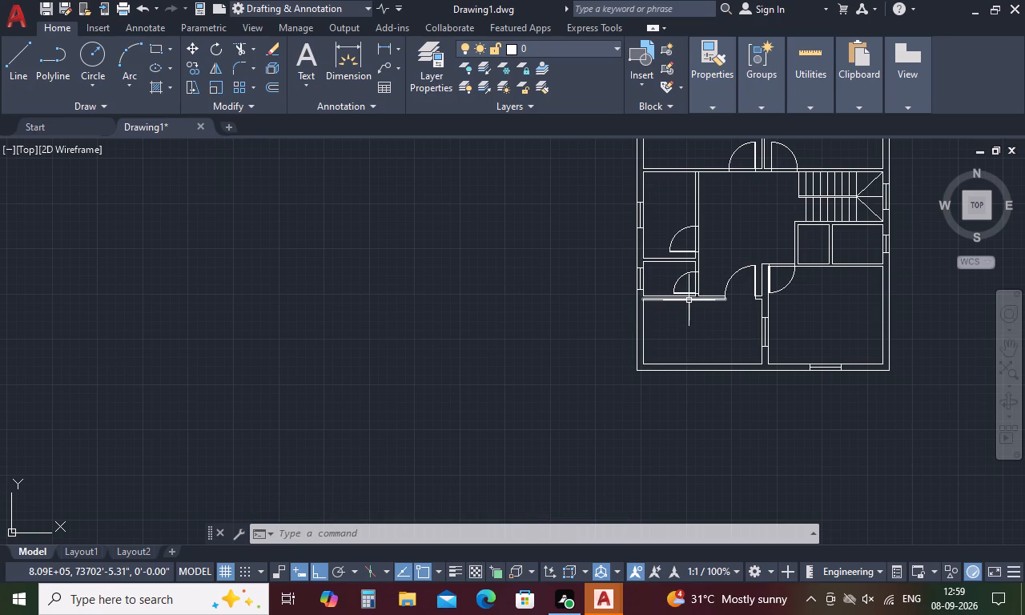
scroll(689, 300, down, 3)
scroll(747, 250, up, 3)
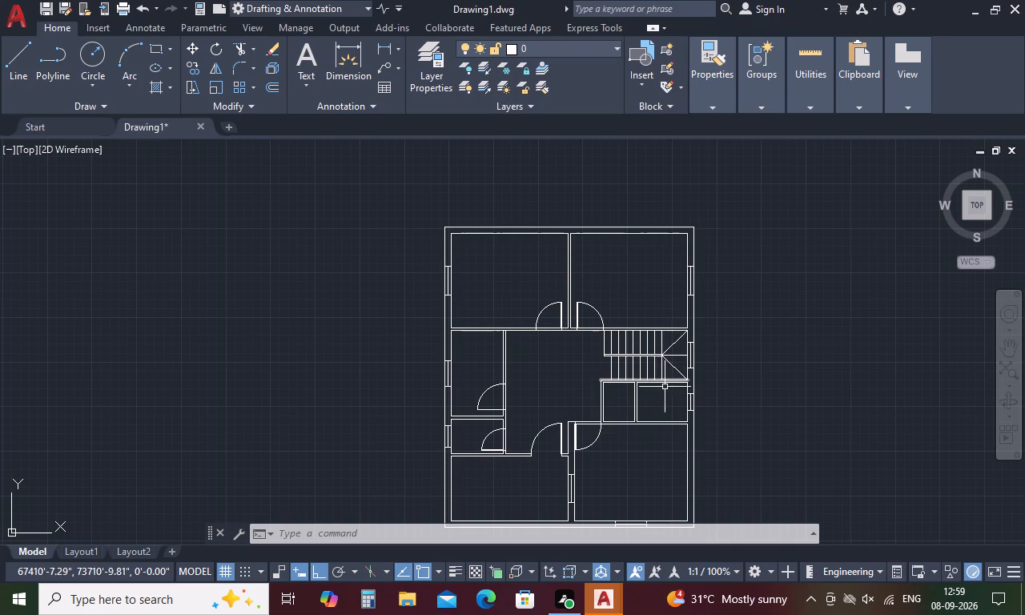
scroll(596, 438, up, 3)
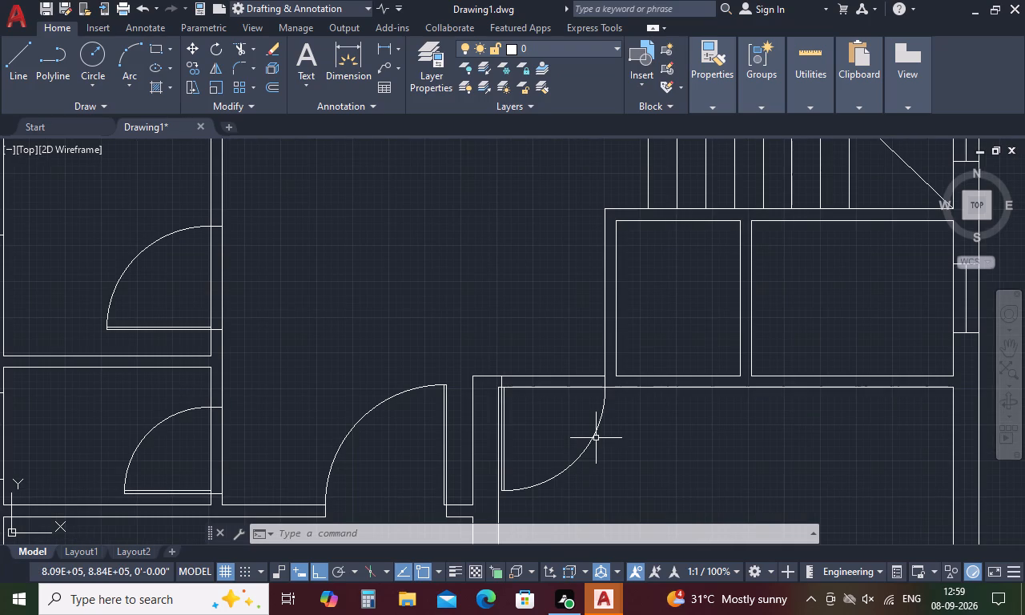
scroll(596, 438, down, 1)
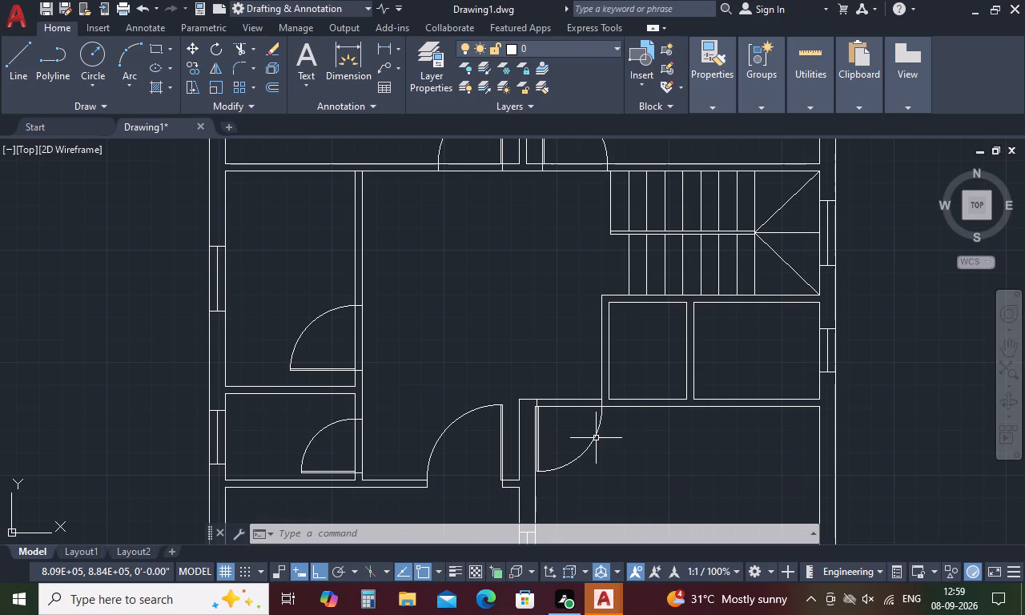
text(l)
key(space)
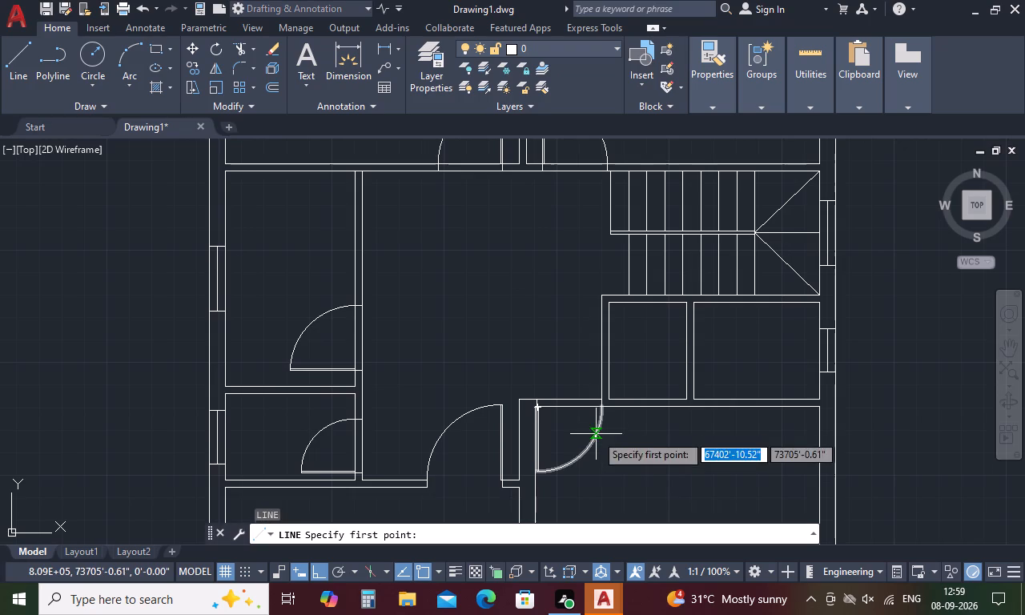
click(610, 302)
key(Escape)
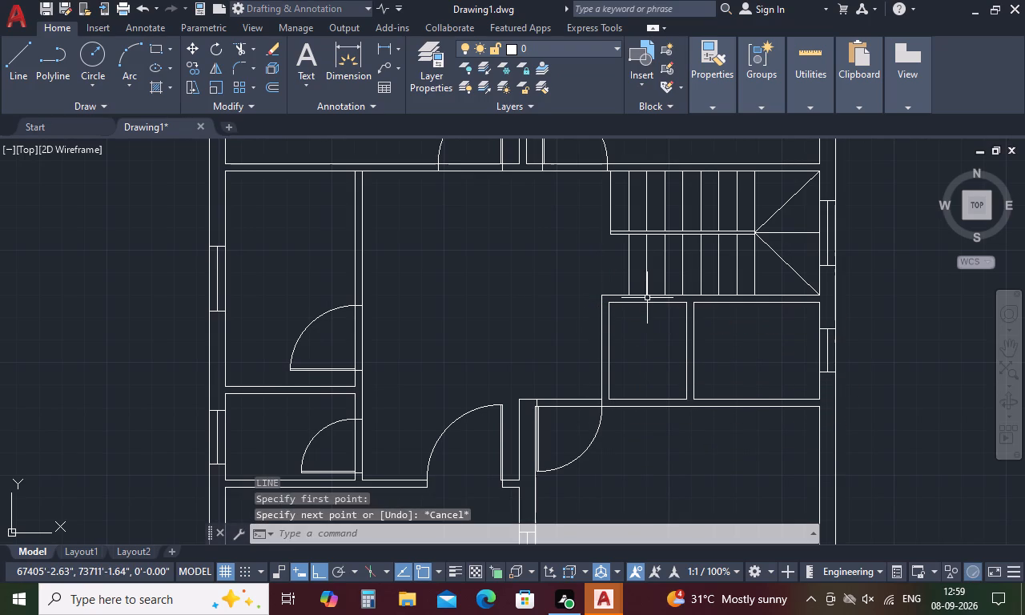
Draw a jamb line across the north wall of the small room below the stairs, tracked 4" east of its inner northwest corner.
text(l)
key(space)
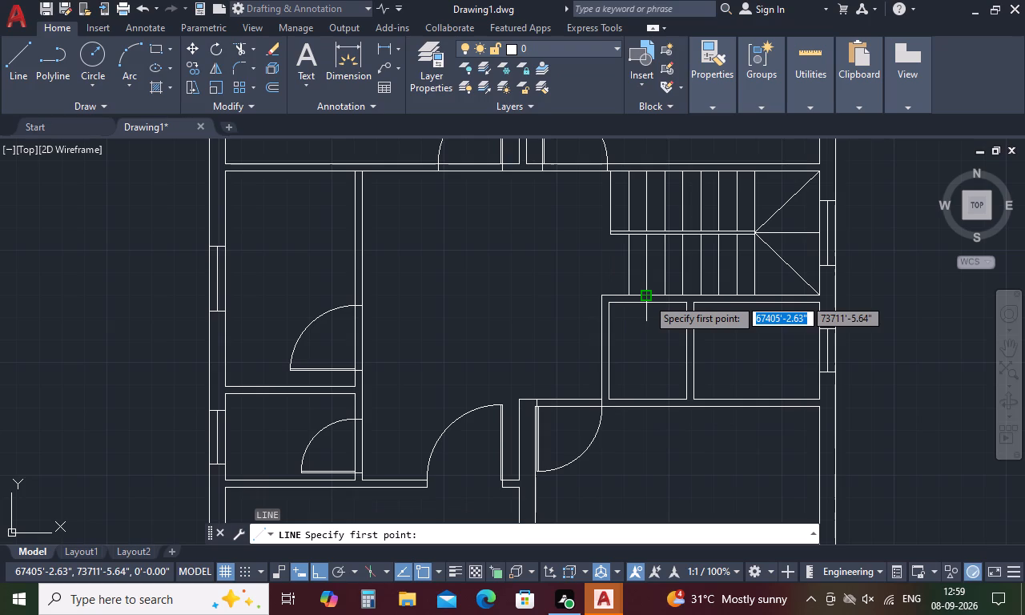
text(tk)
key(space)
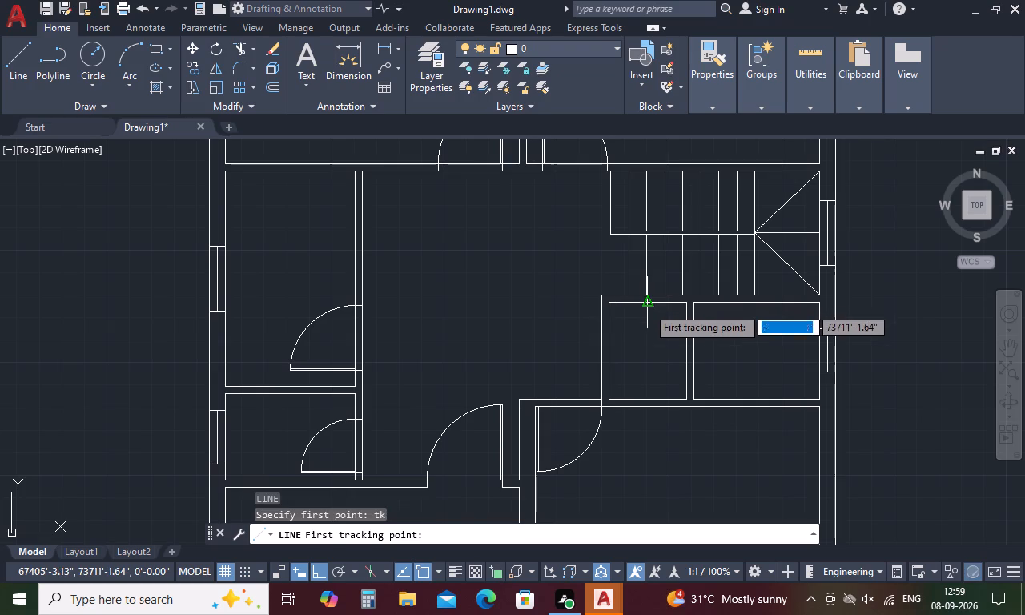
click(611, 307)
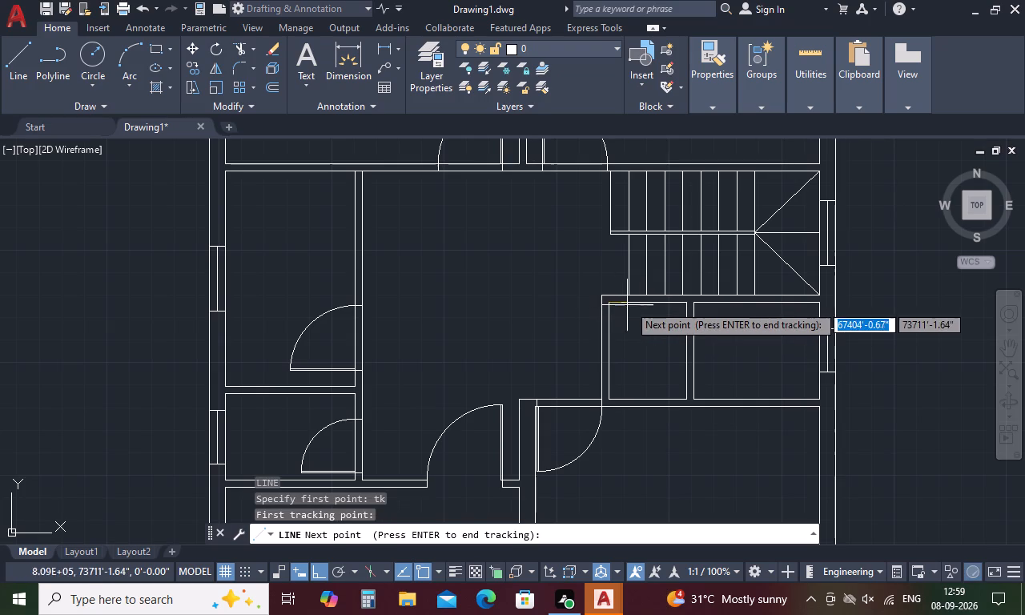
text(4)
key(space)
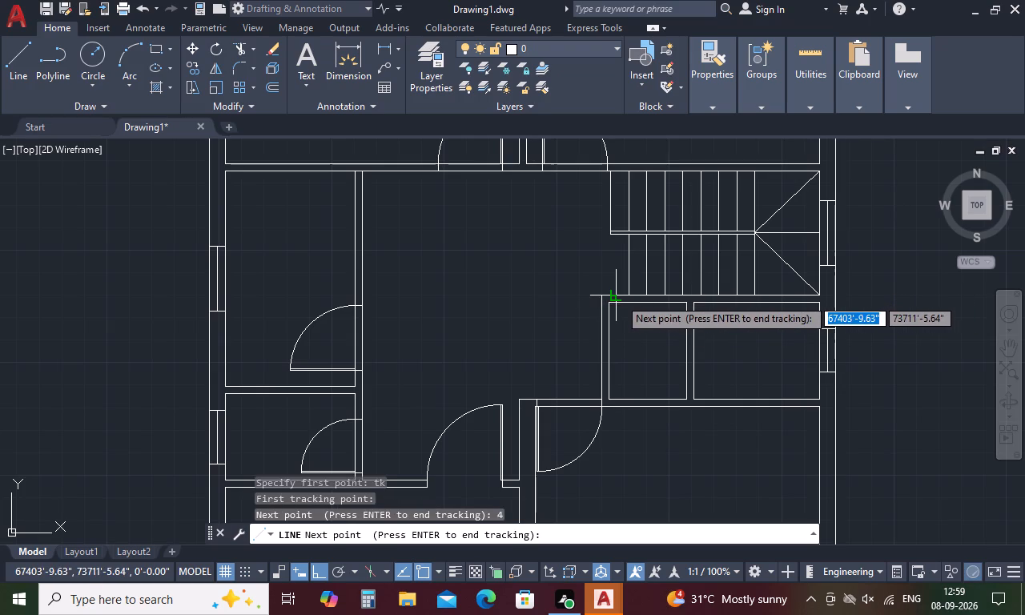
scroll(618, 297, up, 3)
click(601, 282)
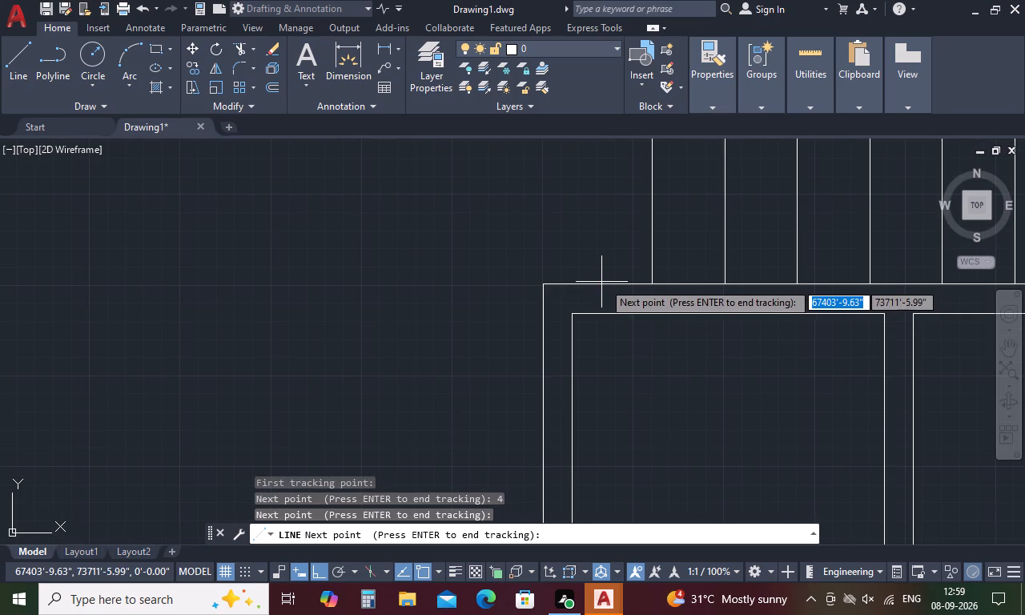
key(space)
click(603, 319)
key(space)
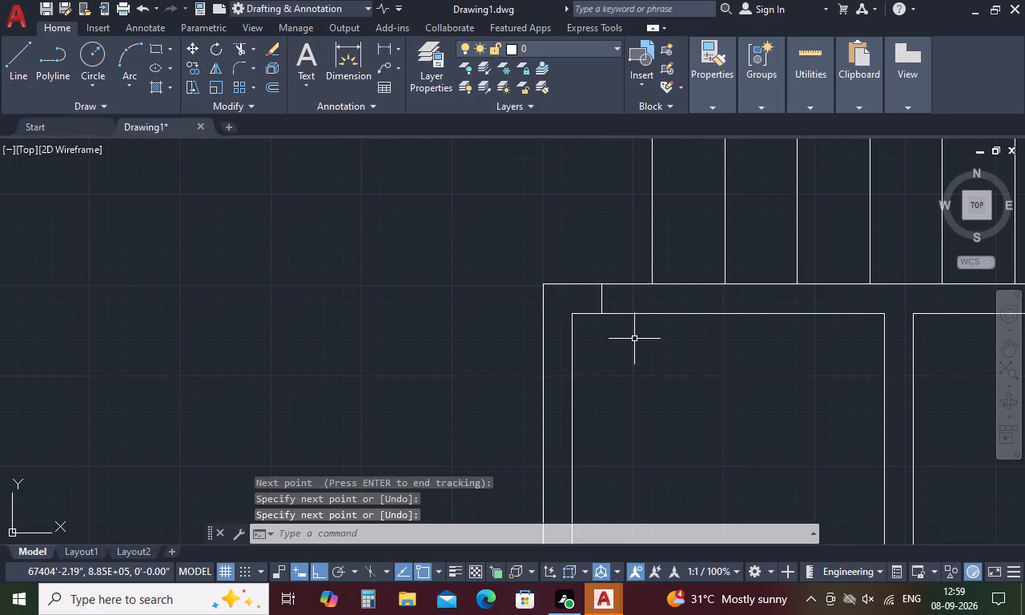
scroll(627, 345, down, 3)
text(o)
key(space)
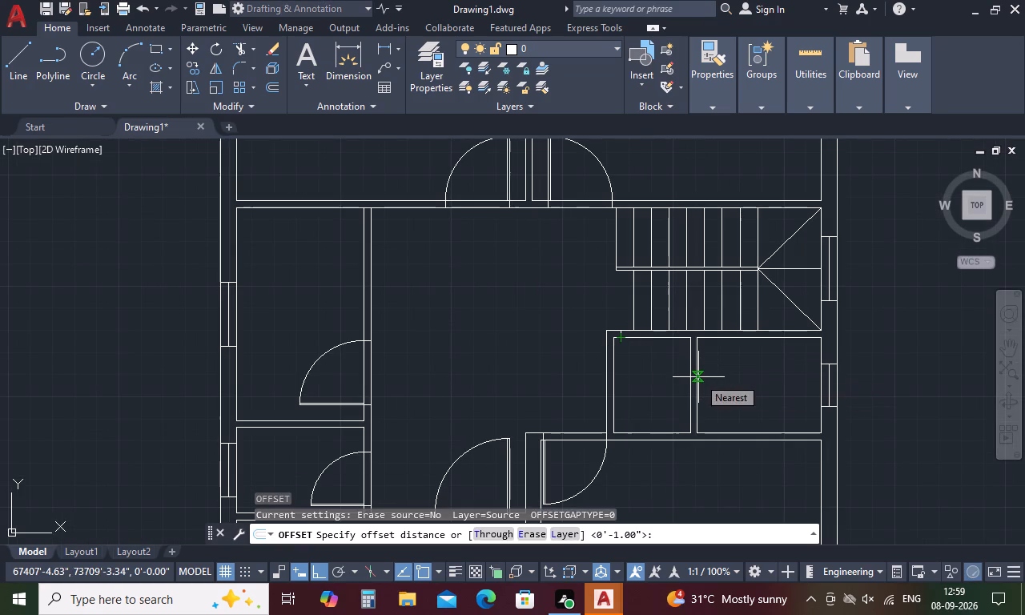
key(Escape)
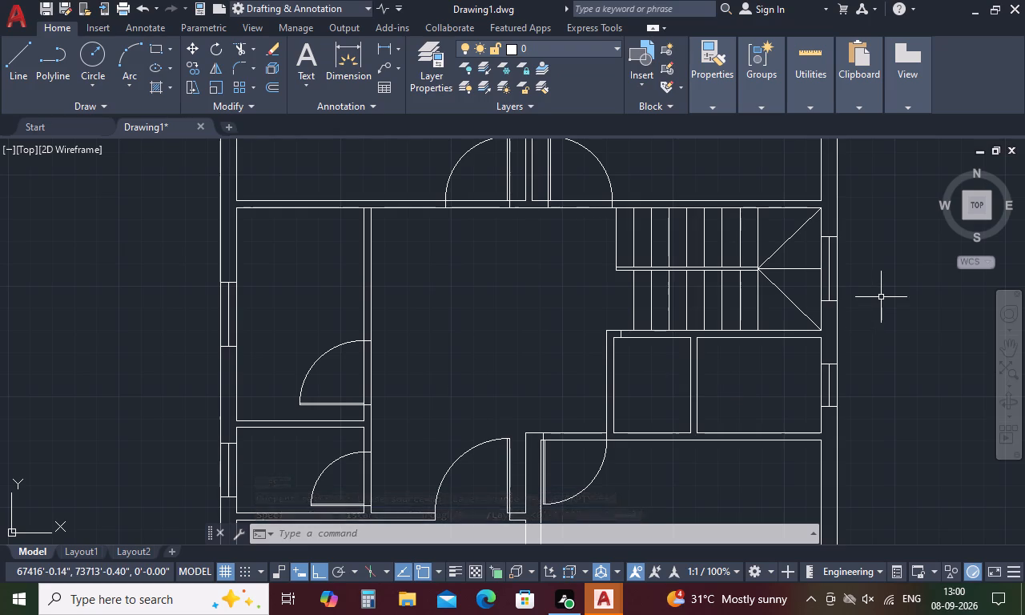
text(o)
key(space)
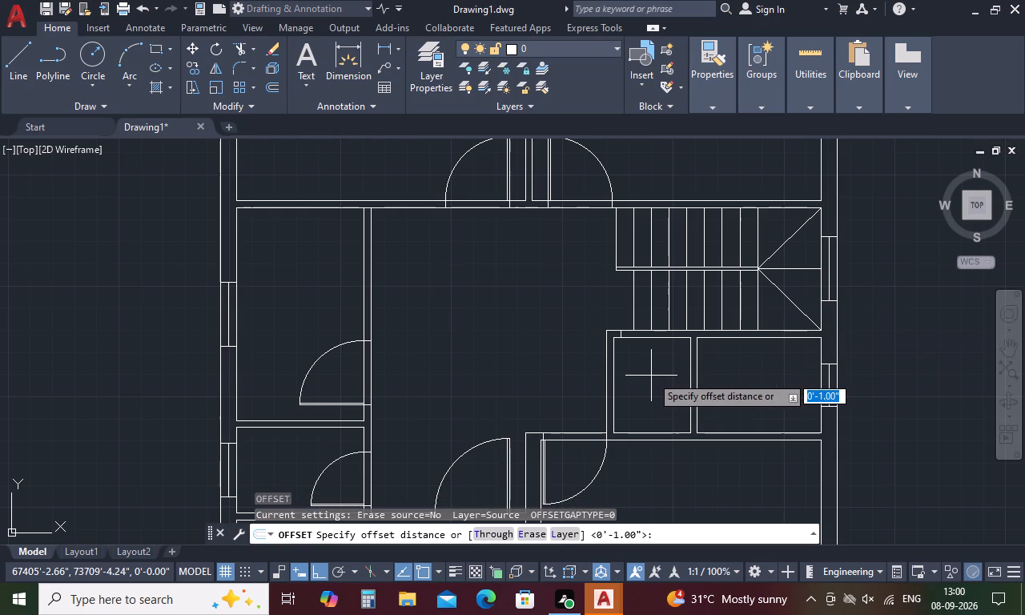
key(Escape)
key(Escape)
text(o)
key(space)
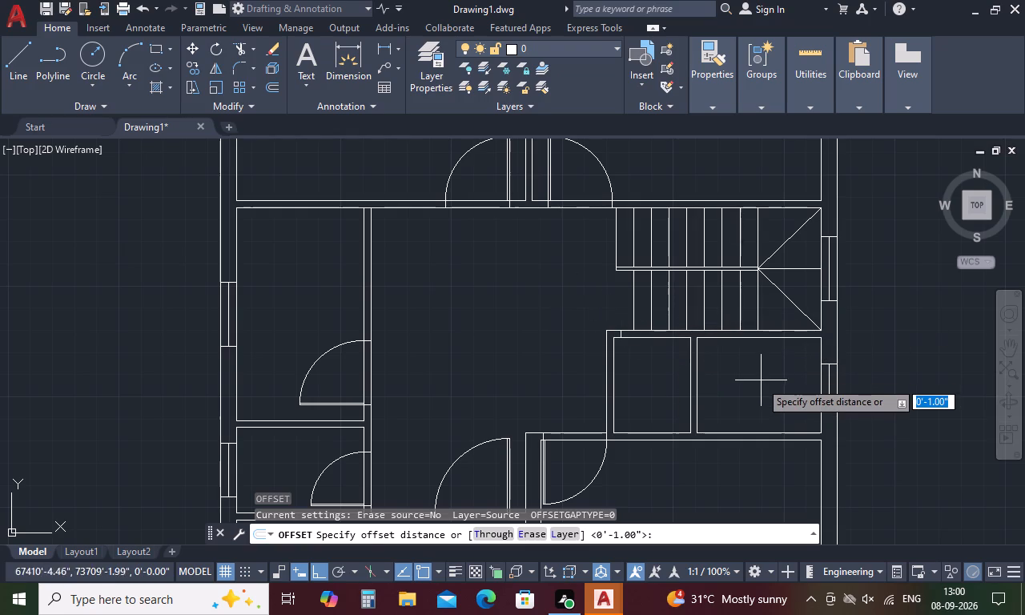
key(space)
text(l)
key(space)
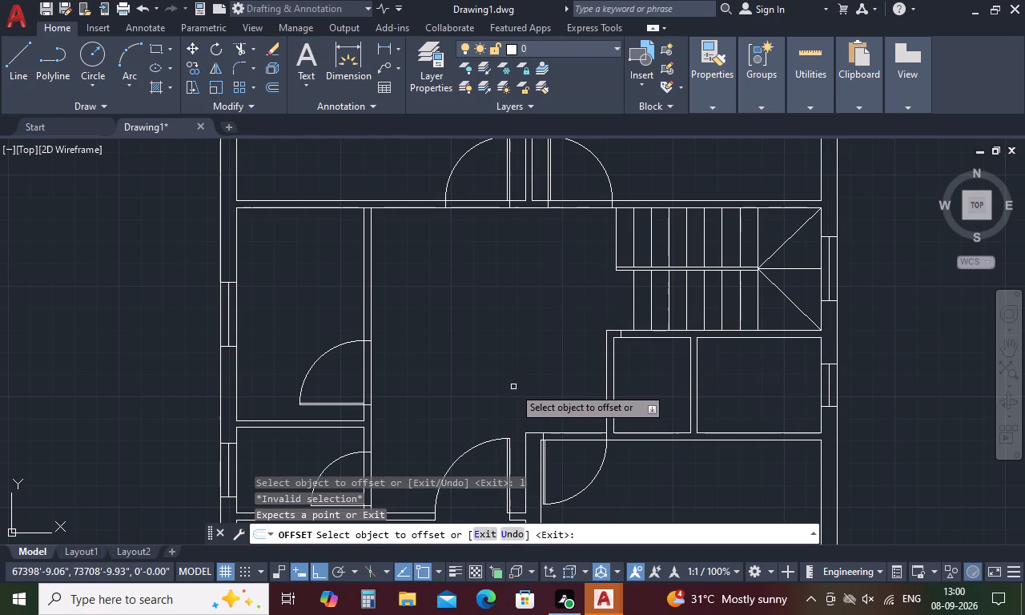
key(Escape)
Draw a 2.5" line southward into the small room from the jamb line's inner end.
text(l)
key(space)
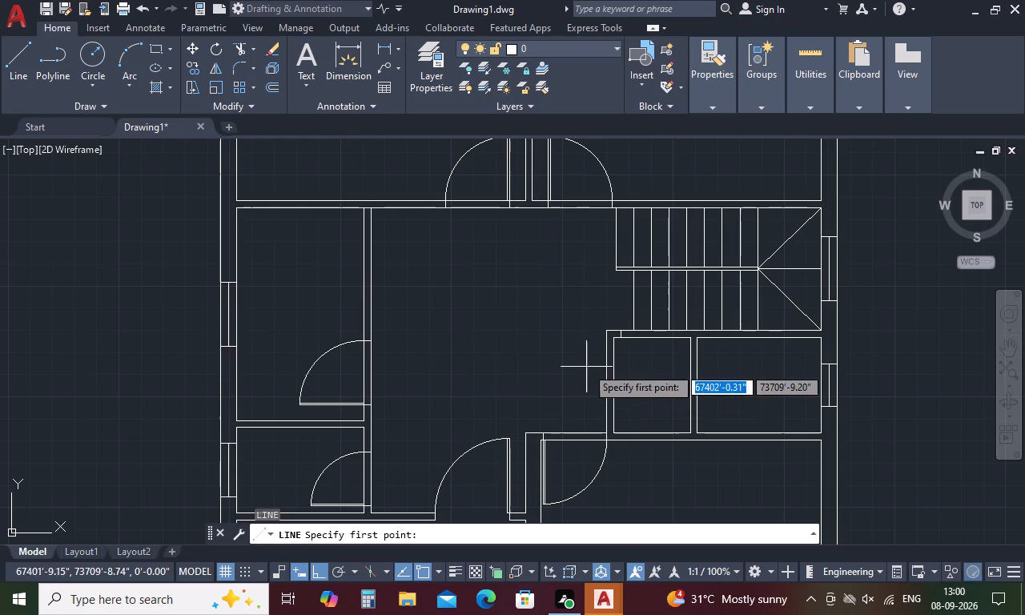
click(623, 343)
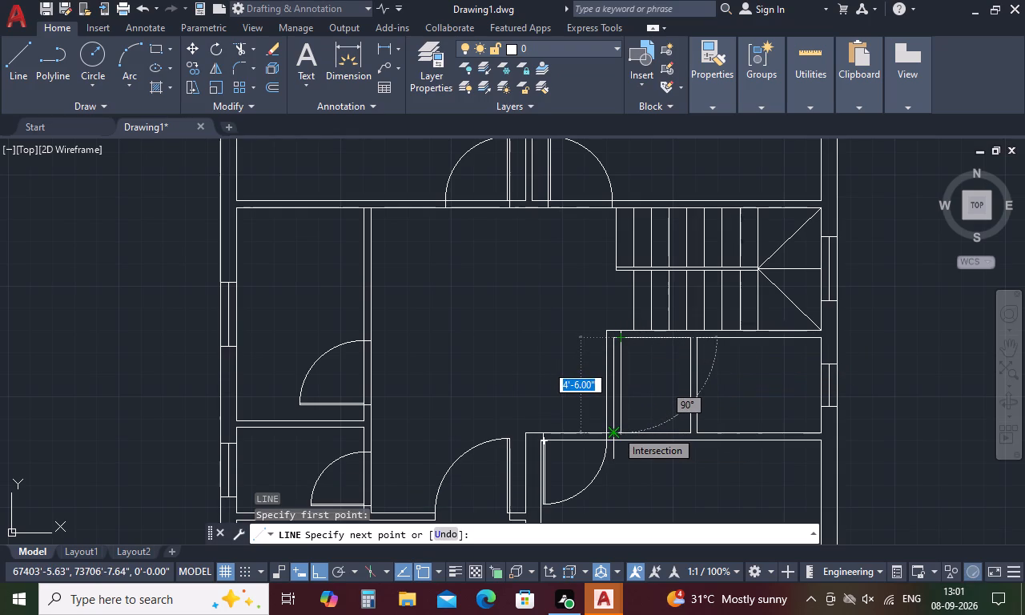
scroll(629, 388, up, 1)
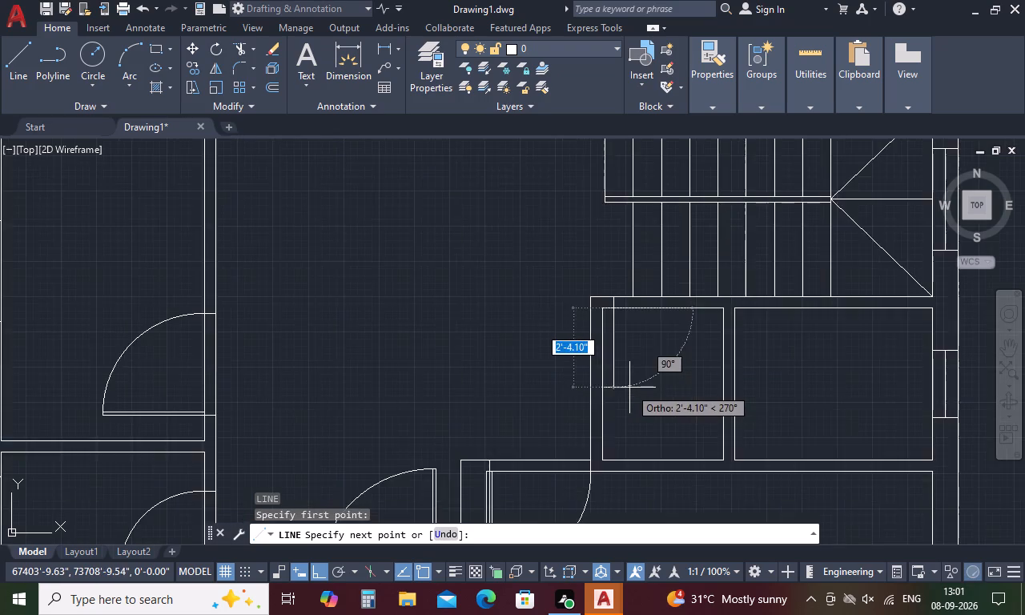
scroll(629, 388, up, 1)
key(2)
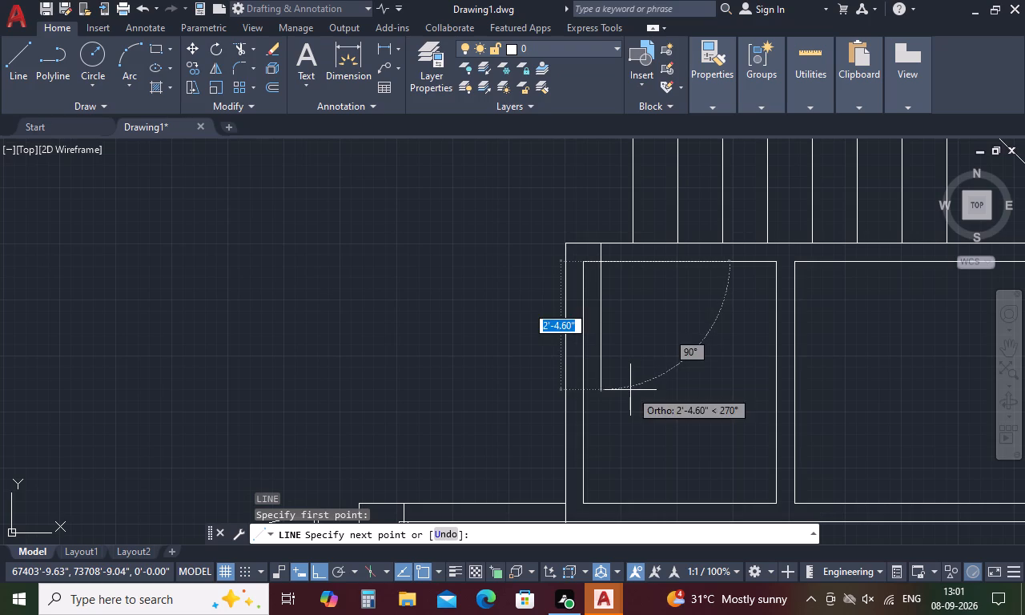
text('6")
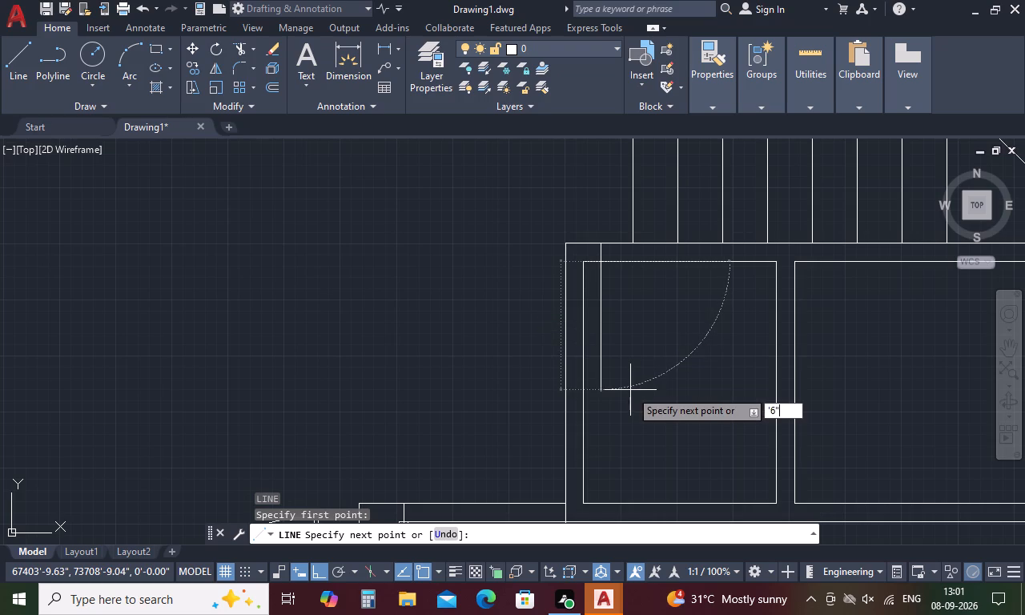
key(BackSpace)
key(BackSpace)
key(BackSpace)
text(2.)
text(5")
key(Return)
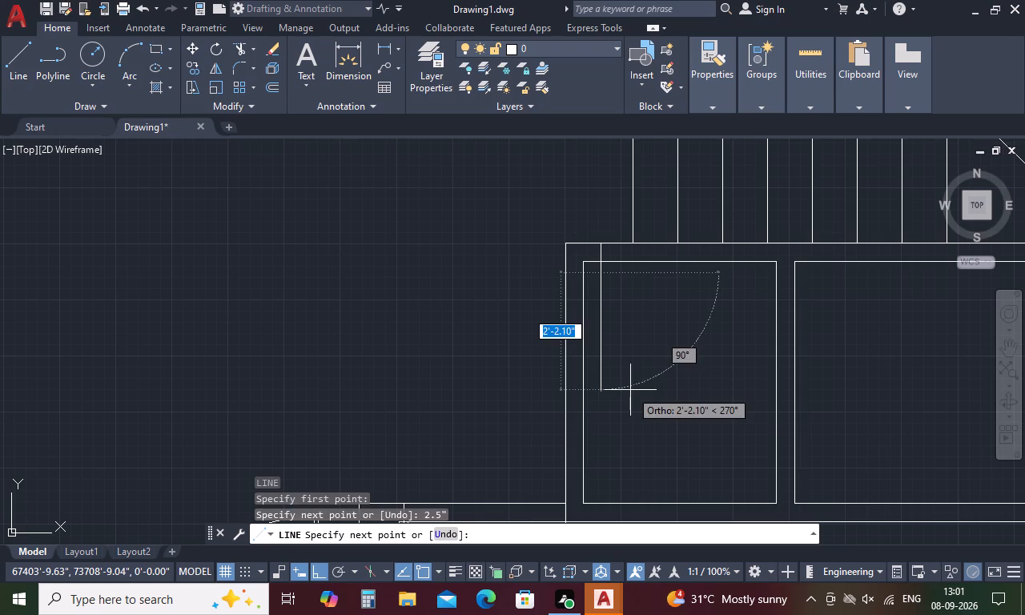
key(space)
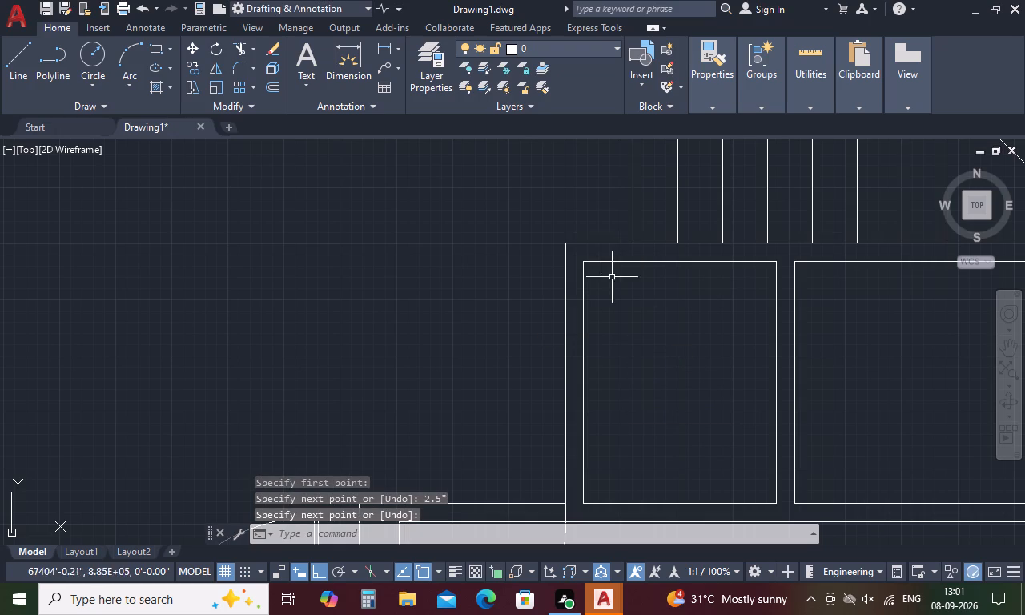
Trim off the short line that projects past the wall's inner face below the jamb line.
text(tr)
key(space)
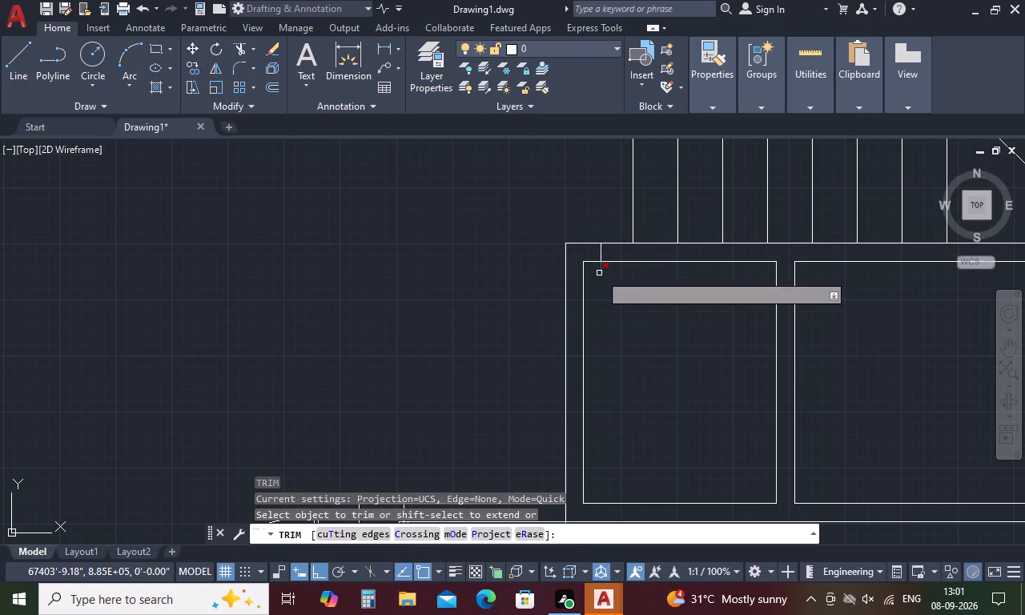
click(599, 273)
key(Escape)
Draw a 2.5' door leaf line southward into the small room from the jamb line's inner end.
text(l)
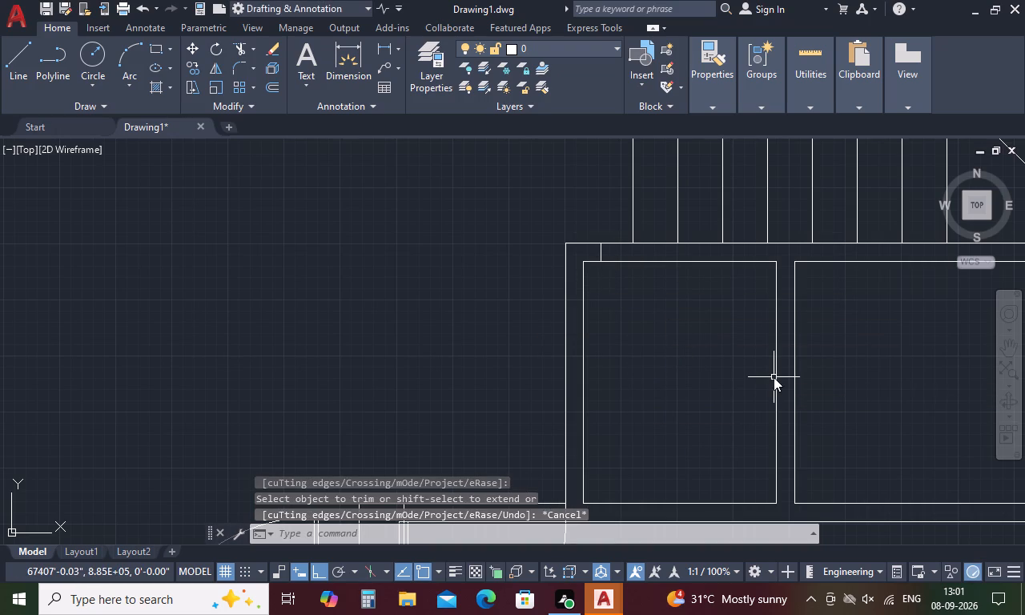
key(space)
click(600, 263)
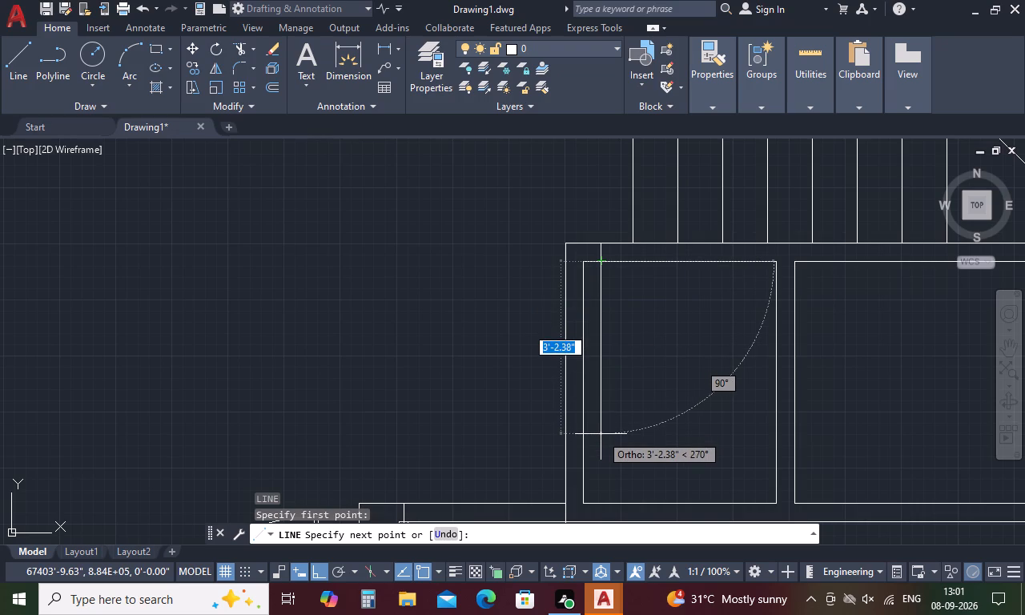
text(2.5')
key(Return)
key(space)
Offset the door leaf line 1" to the east to give the leaf its thickness.
text(o 1)
key(space)
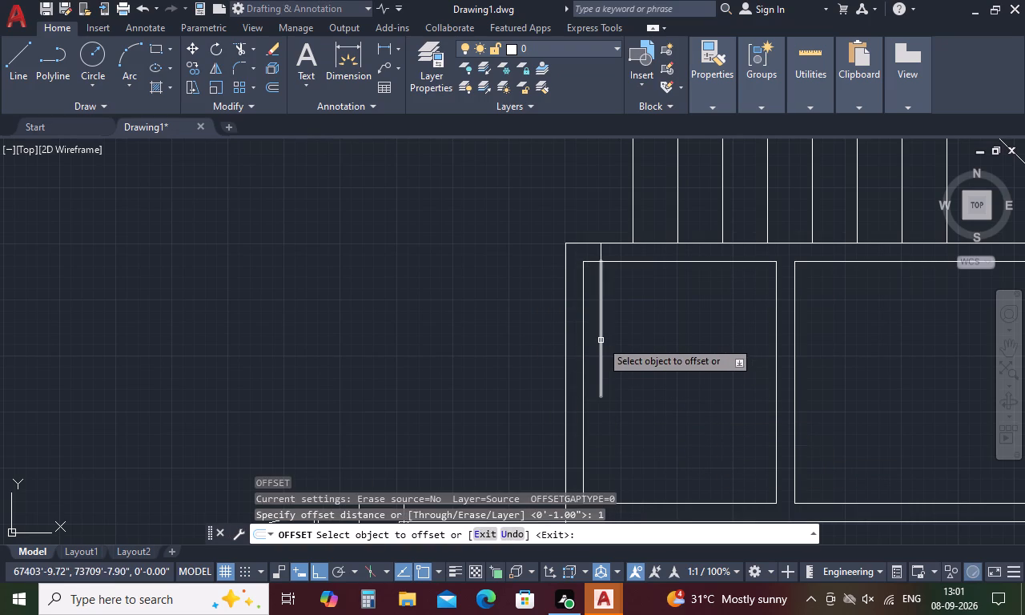
click(601, 340)
click(658, 335)
key(space)
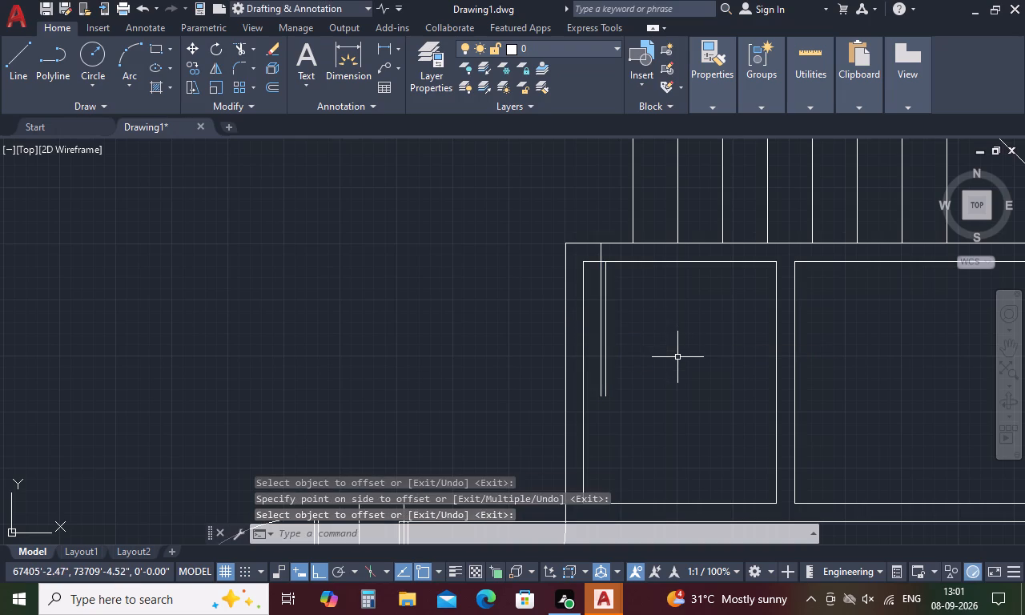
Offset the jamb line 2.5' east along the wall to mark the other side of the door opening.
text(o 2.)
text(5')
key(space)
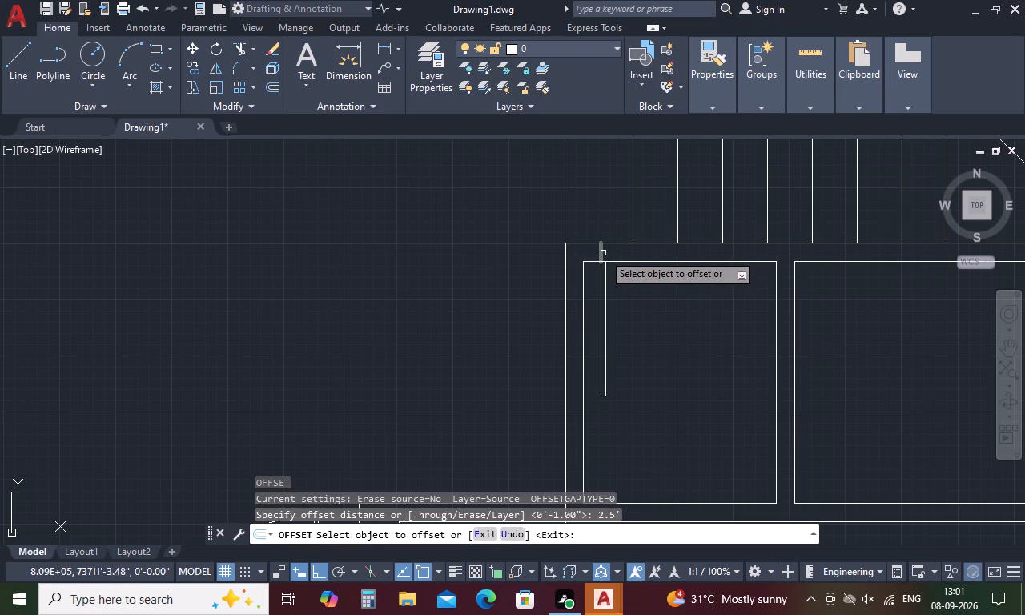
click(603, 253)
click(711, 256)
key(space)
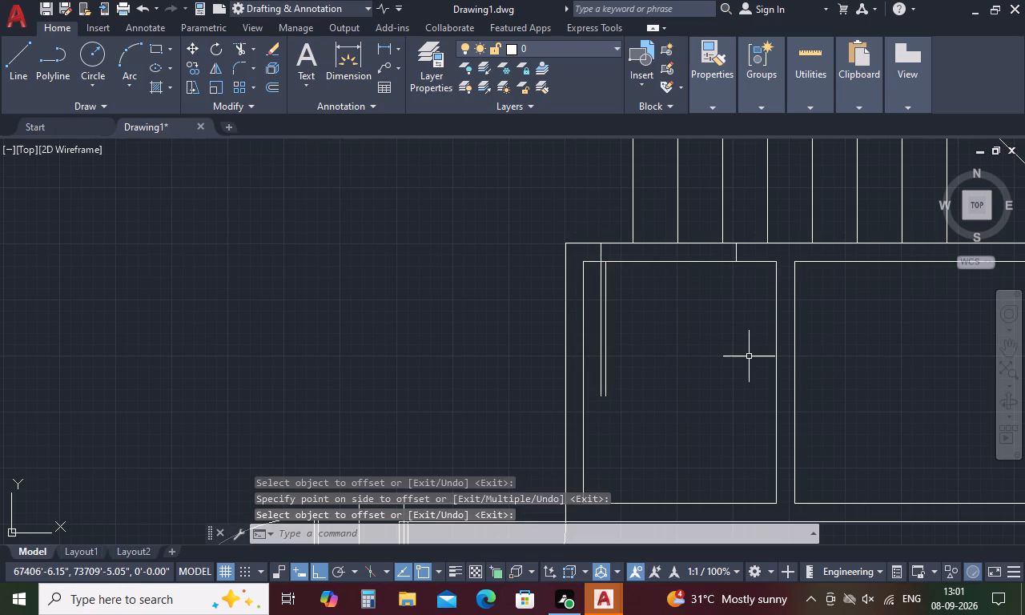
Draw the door swing arc in the small room below the staircase, from the leaf's free end to the opening's east jamb.
text(a)
key(space)
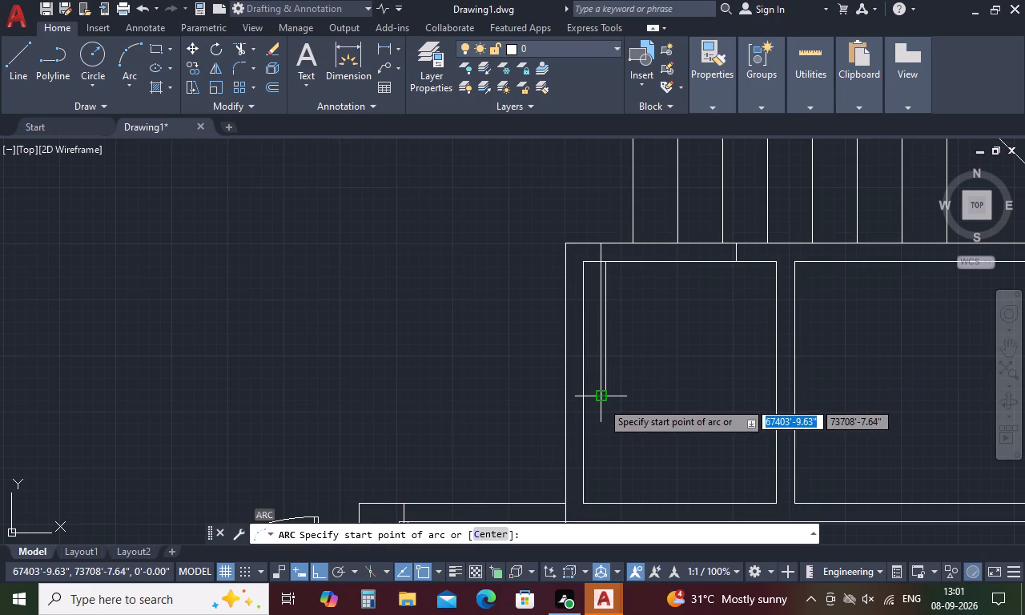
click(599, 399)
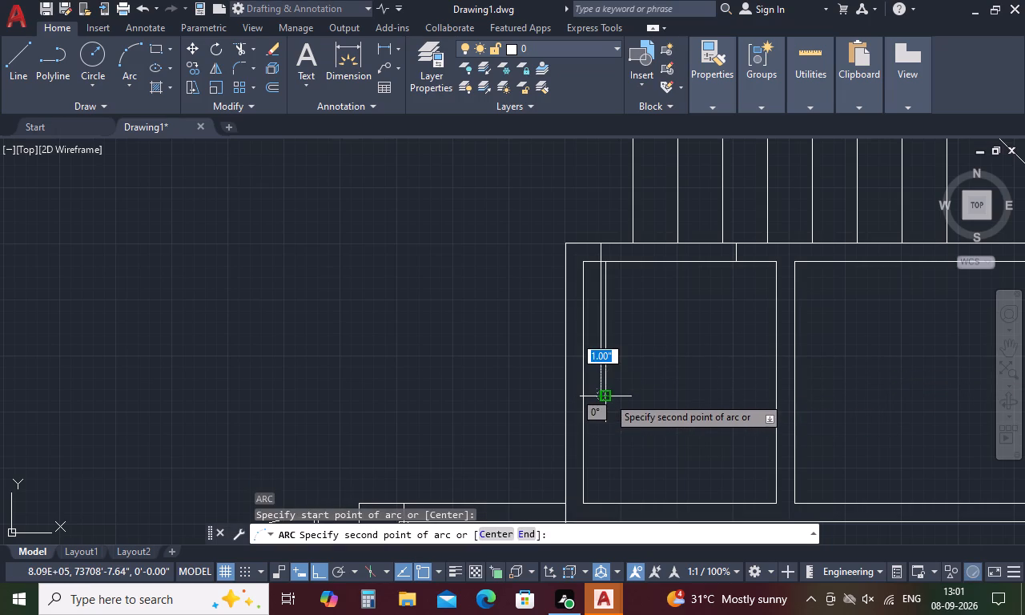
click(608, 396)
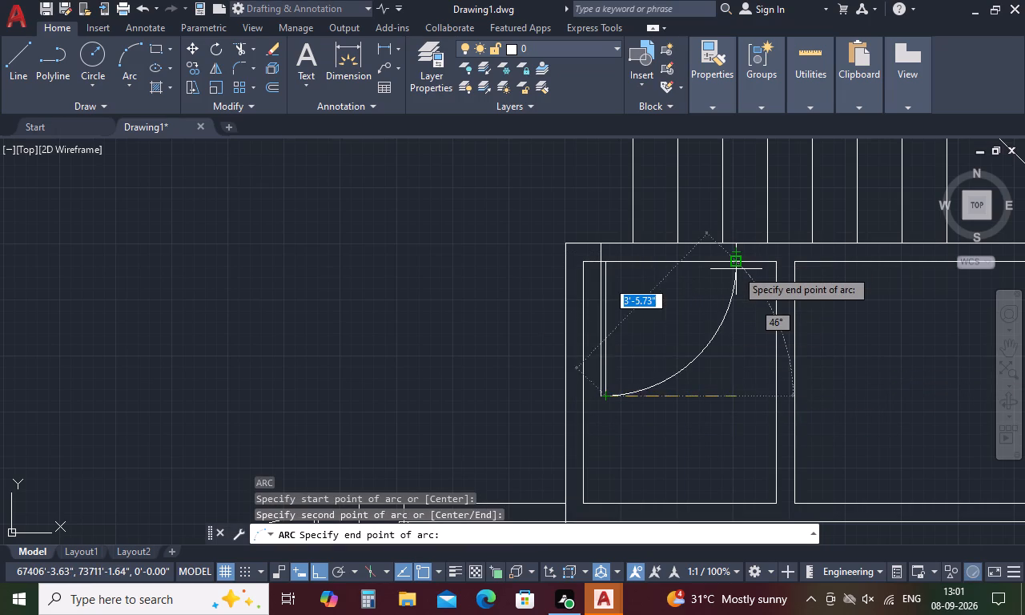
click(736, 263)
key(space)
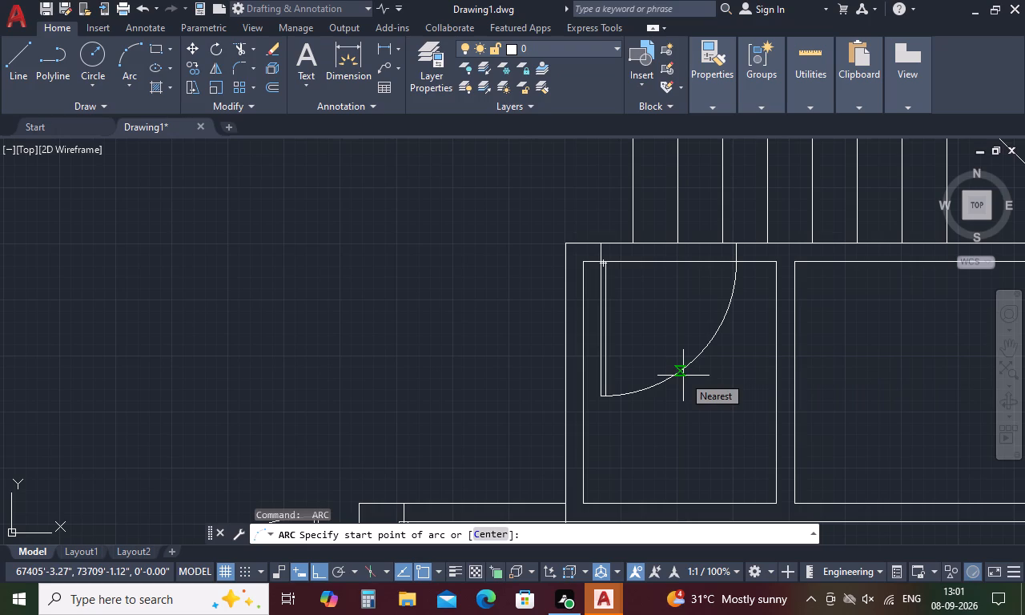
key(Escape)
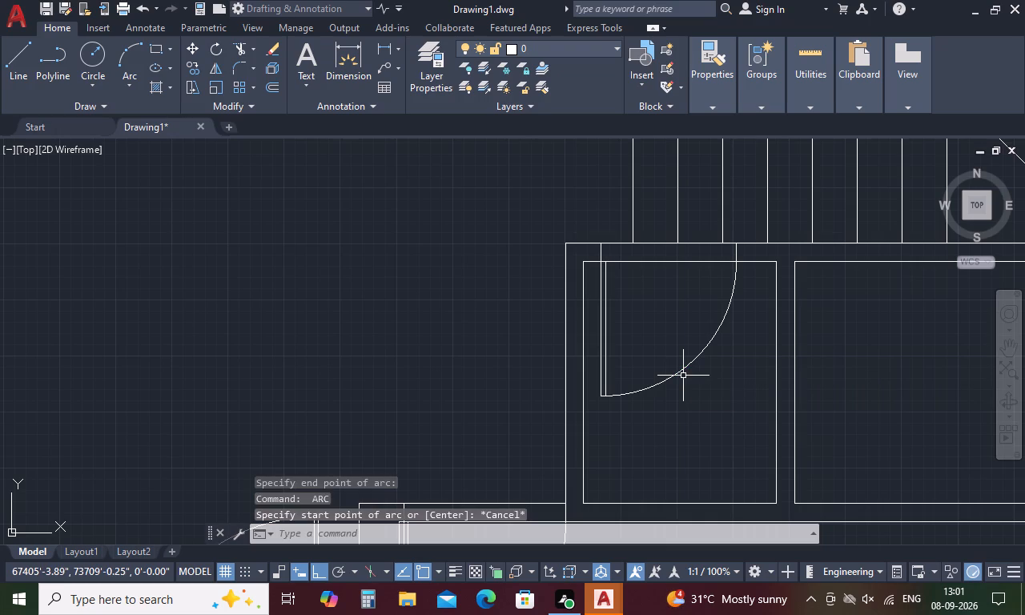
Trim the wall lines crossing the door openings of the small room, the two northern rooms and the southeast room.
text(tr)
key(space)
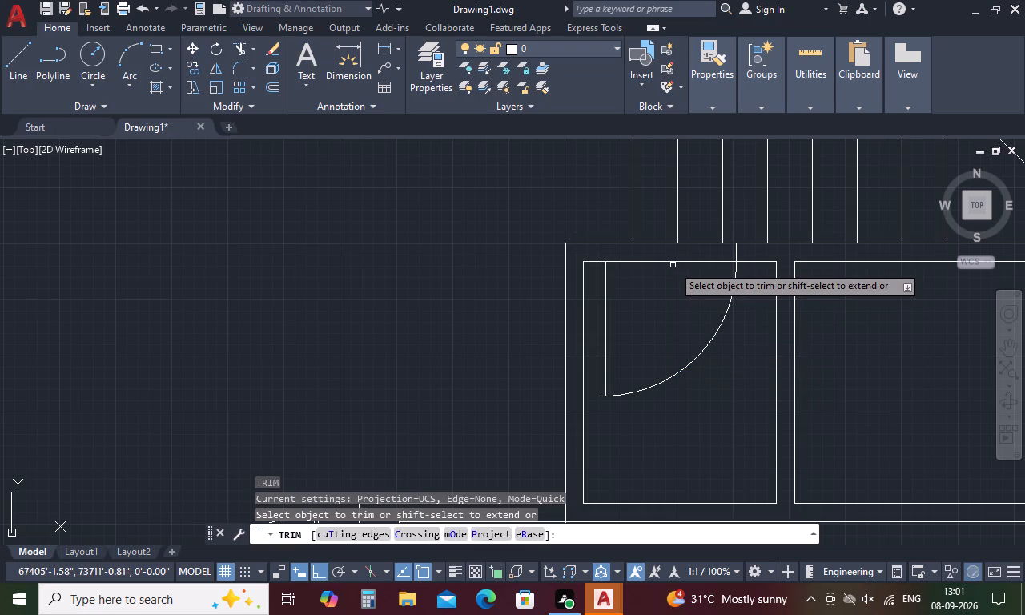
click(674, 263)
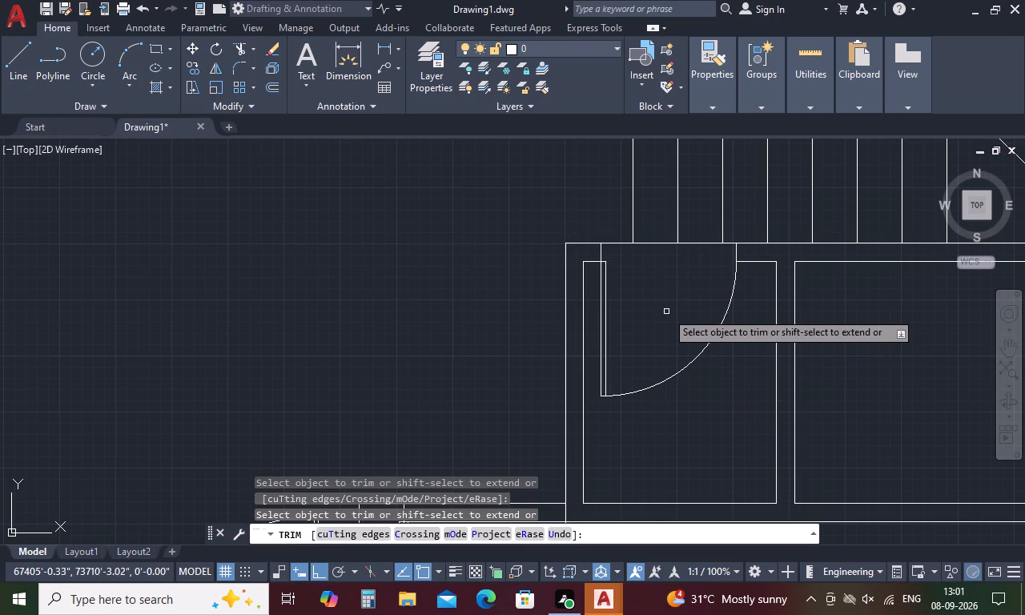
scroll(664, 316, down, 3)
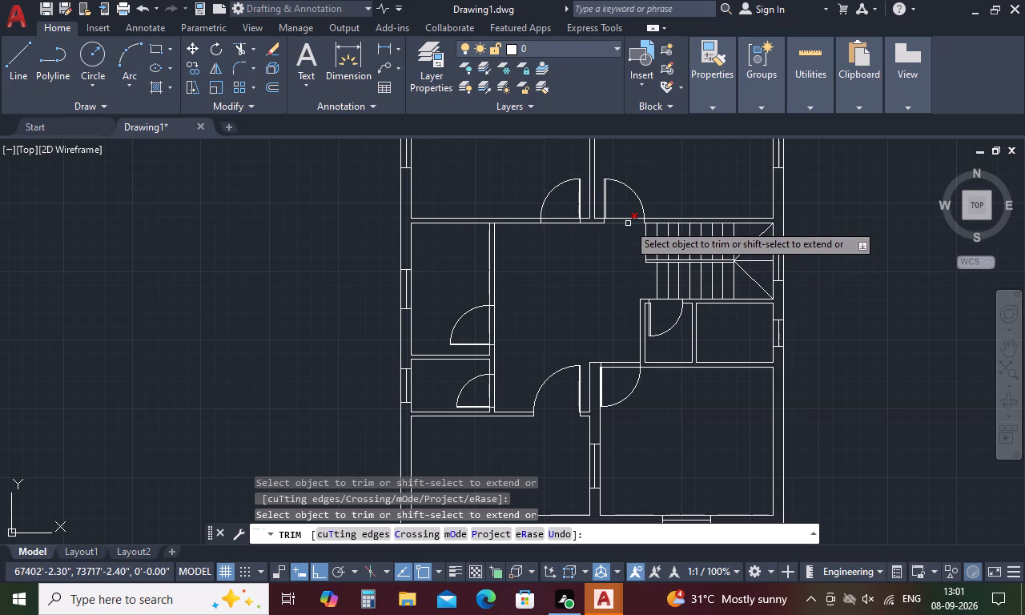
drag(631, 205, 627, 229)
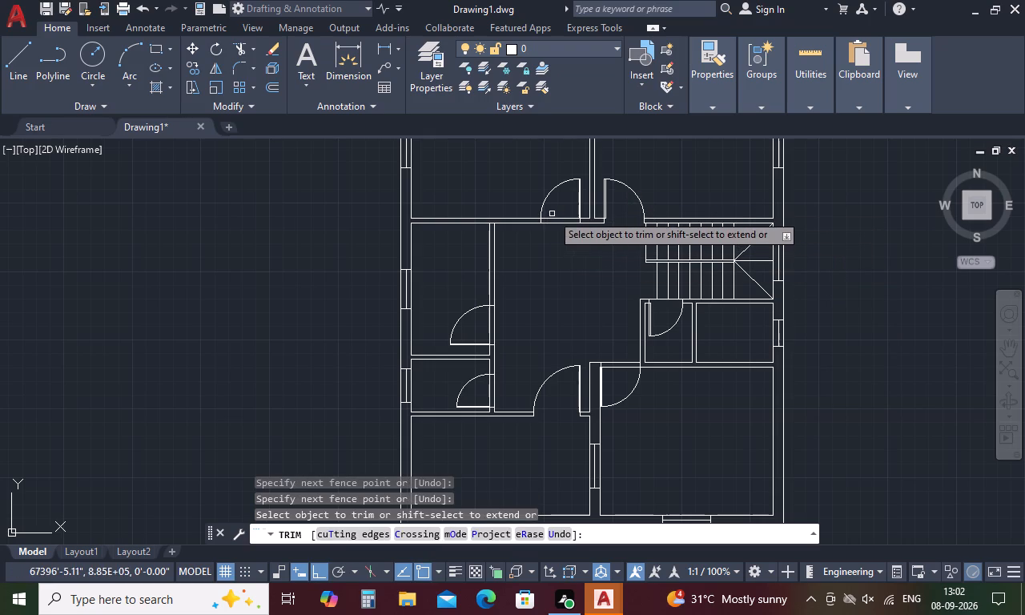
drag(552, 214, 553, 236)
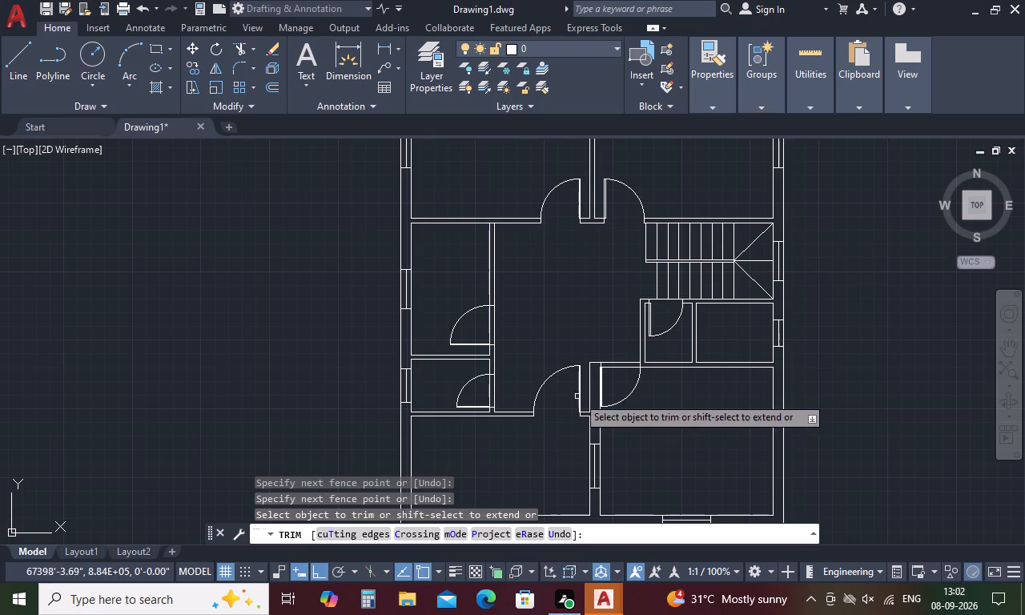
drag(614, 349, 614, 369)
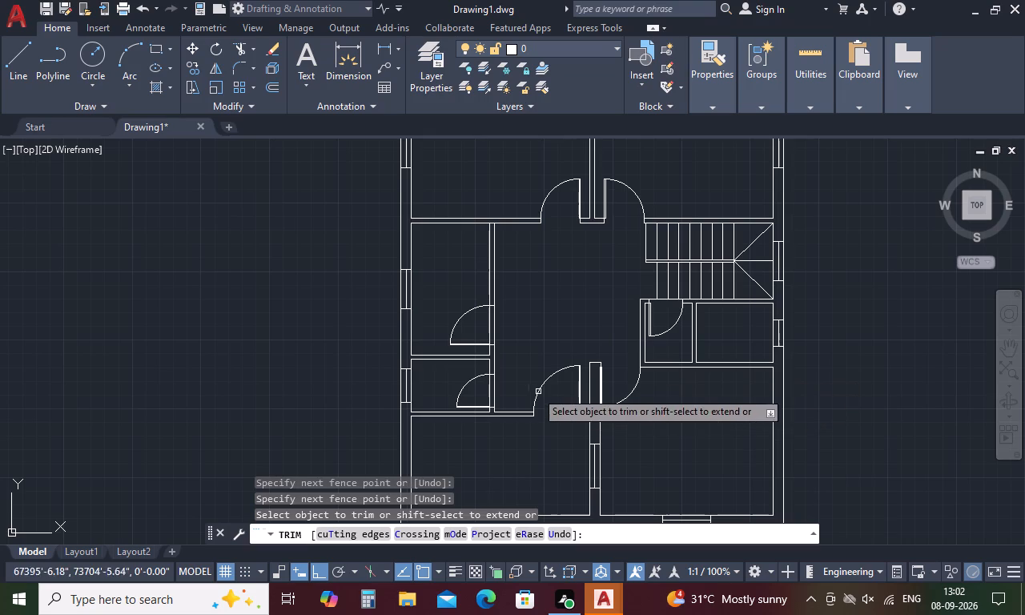
Trim the wall lines crossing the door openings of the two small rooms along the west side.
scroll(596, 374, up, 3)
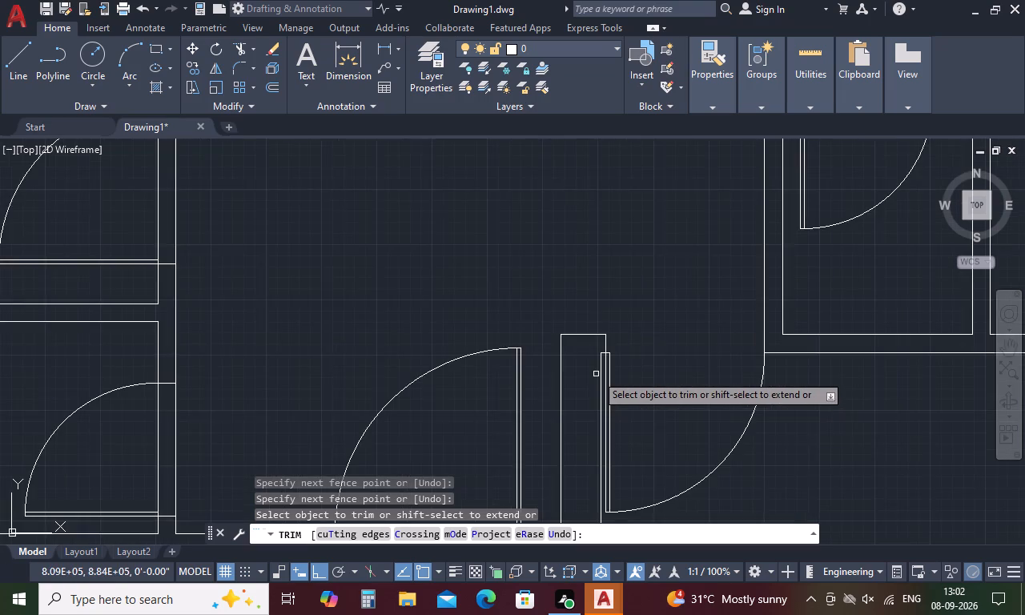
scroll(596, 374, up, 3)
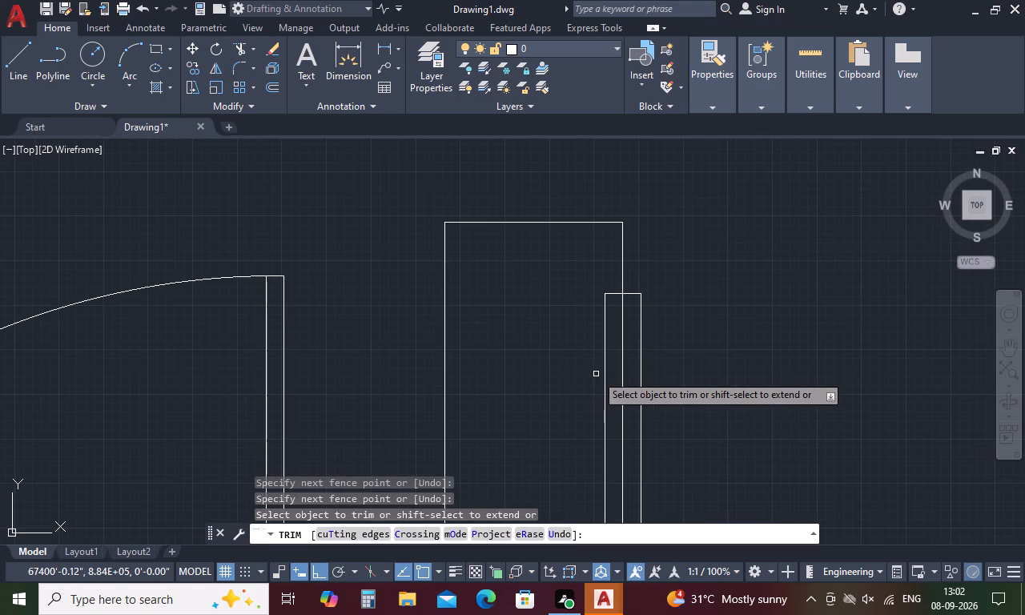
scroll(596, 374, down, 6)
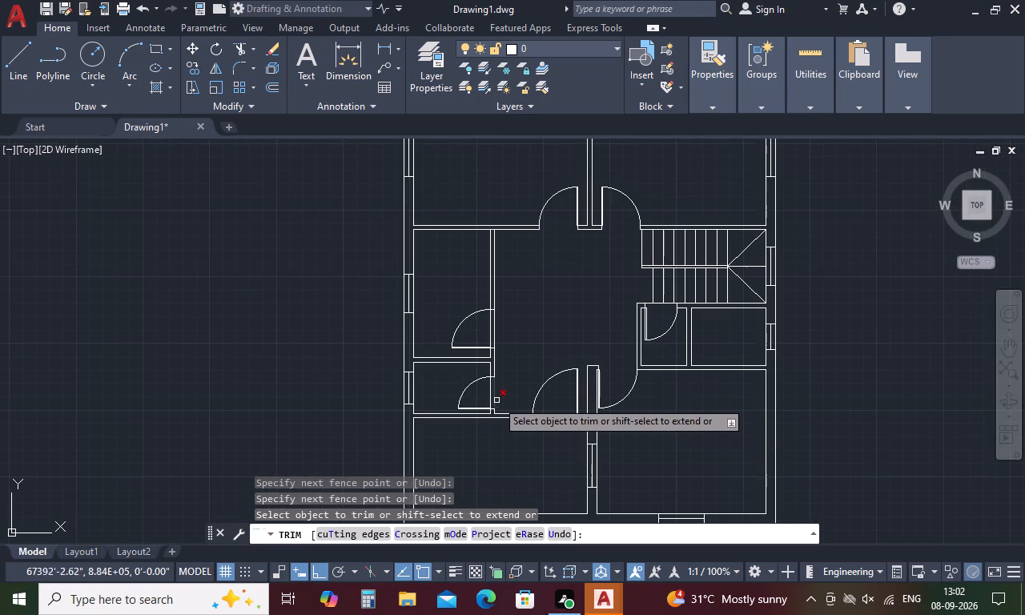
drag(504, 392, 481, 388)
drag(502, 326, 488, 329)
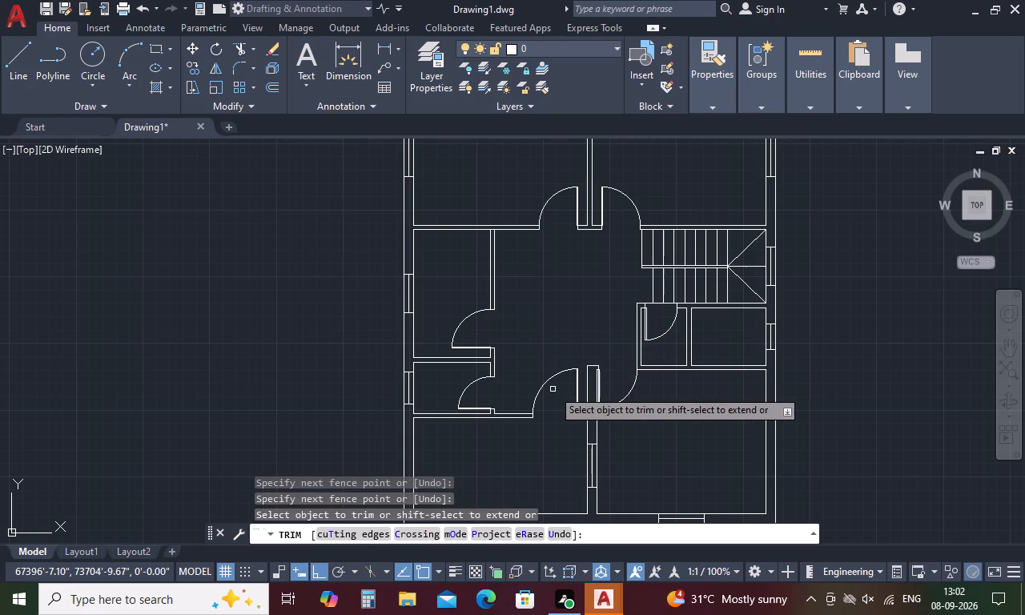
key(space)
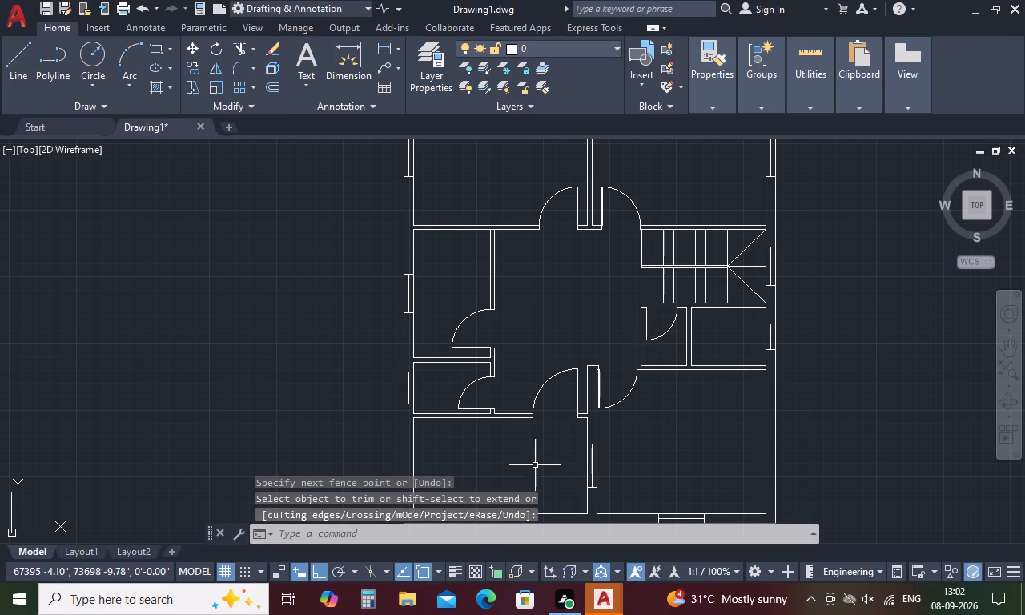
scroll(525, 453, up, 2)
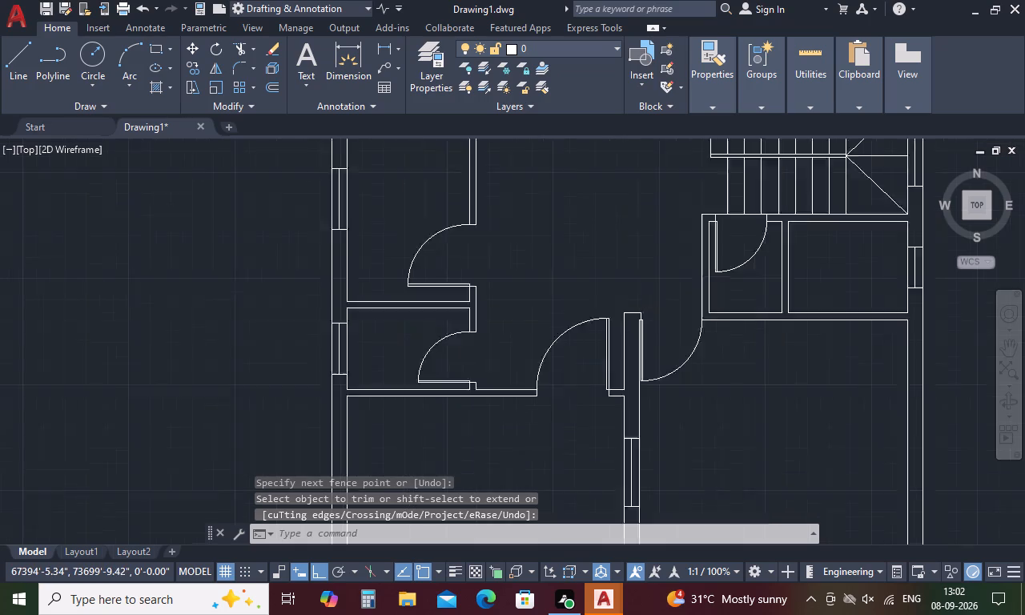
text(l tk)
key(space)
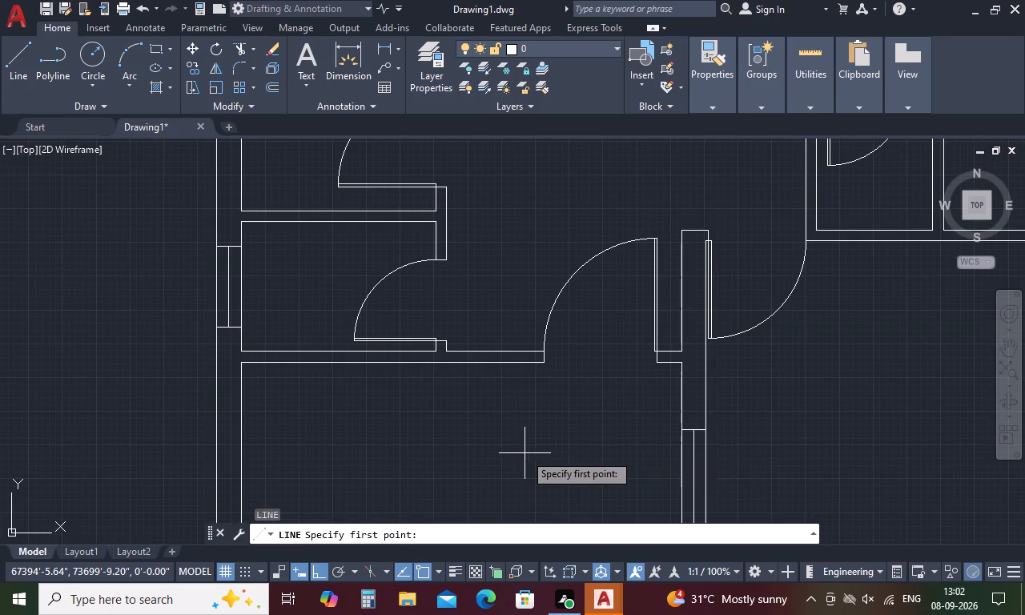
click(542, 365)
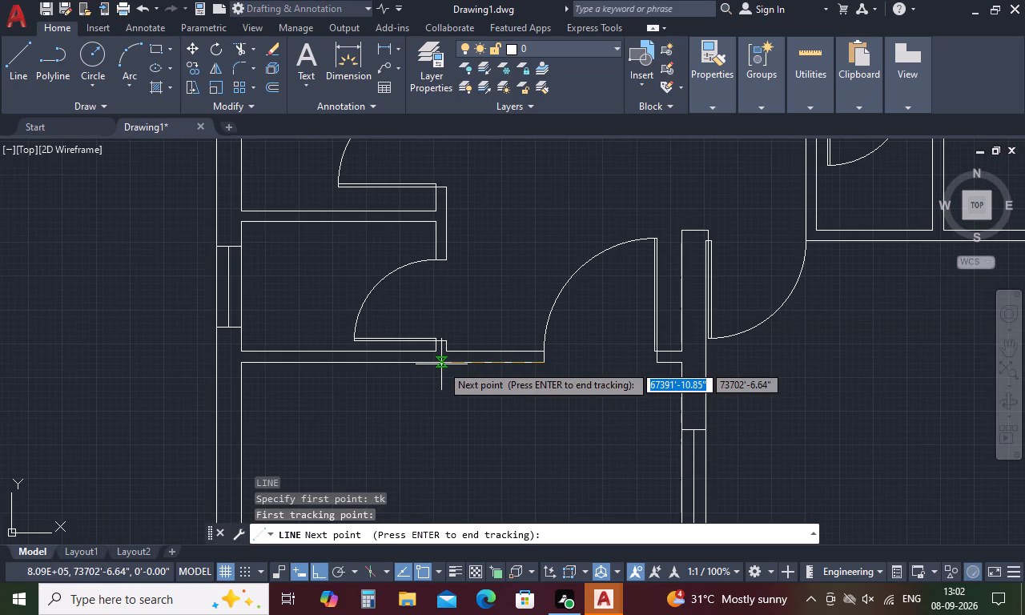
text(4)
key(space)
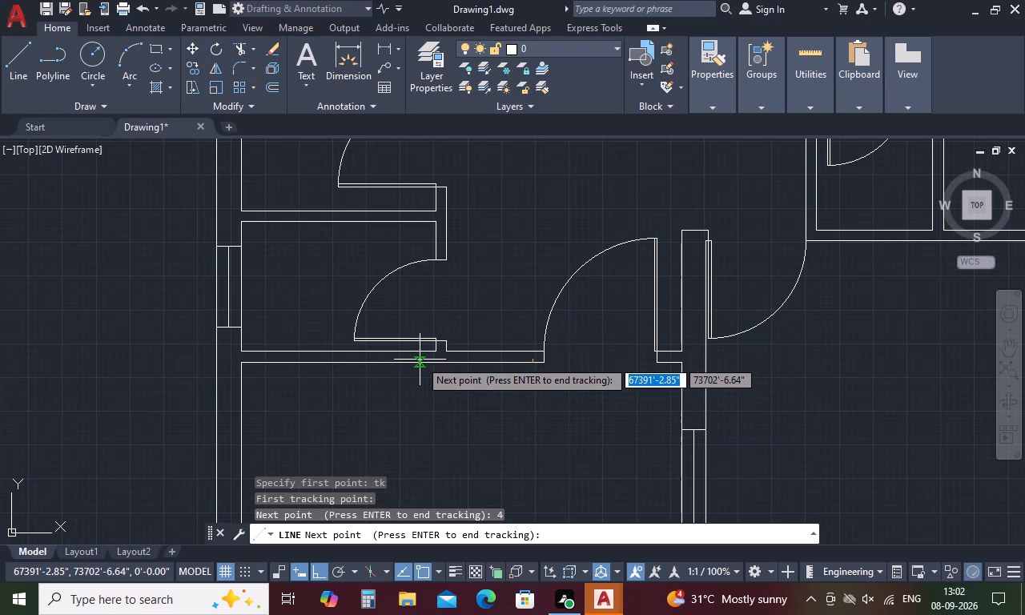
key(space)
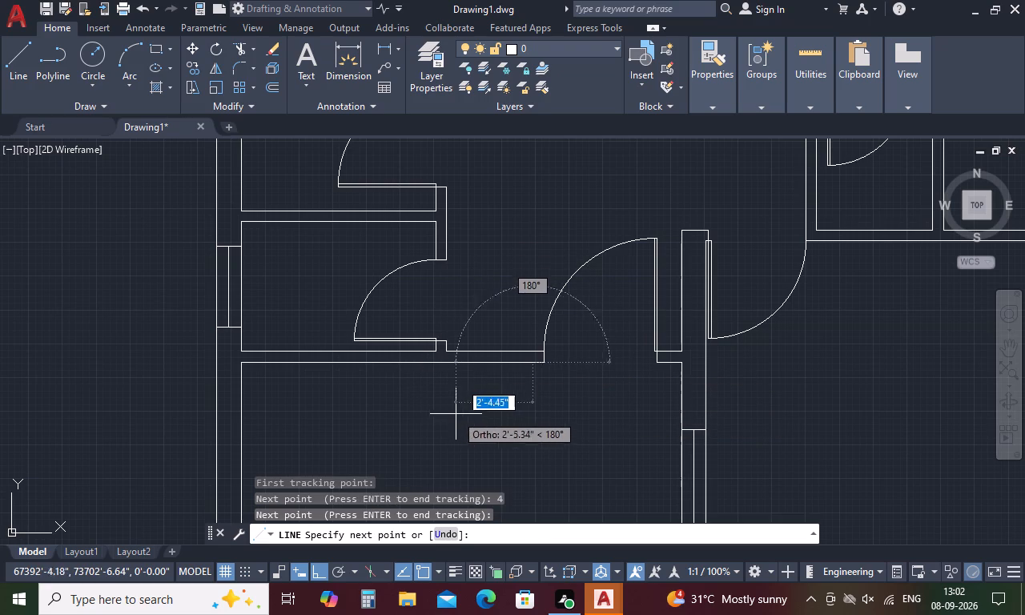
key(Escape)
Draw a line along the southwest room's north wall face, from 9" west of the door opening to the room's northeast corner.
text(l)
key(space)
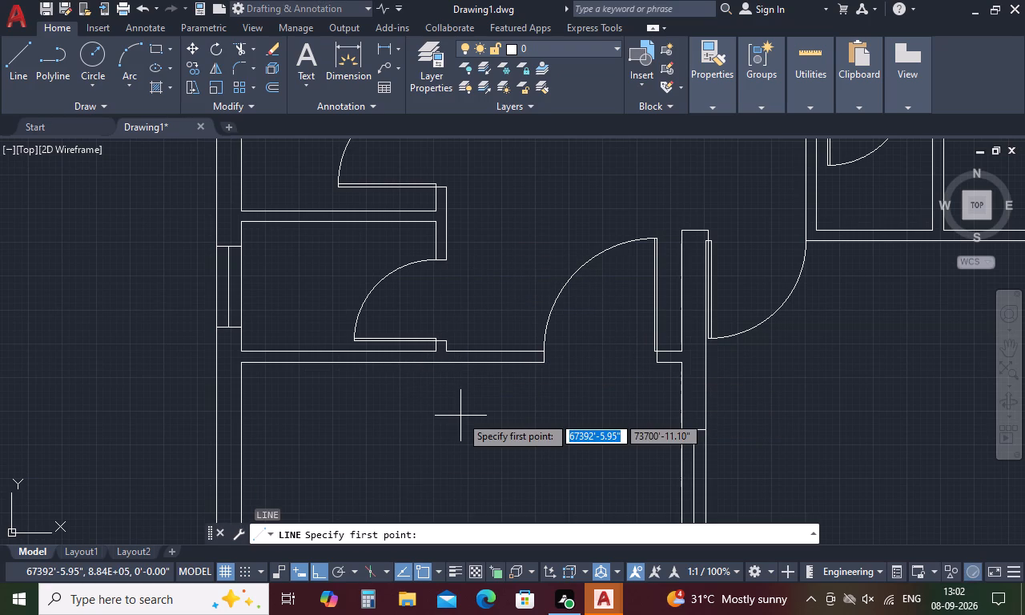
text(tk)
key(space)
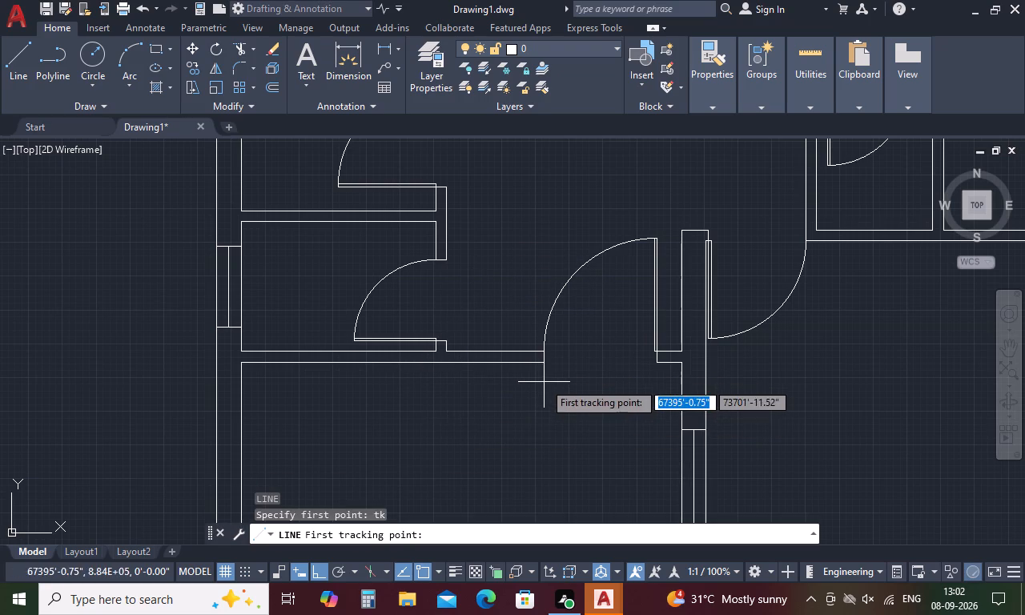
click(546, 362)
text(9)
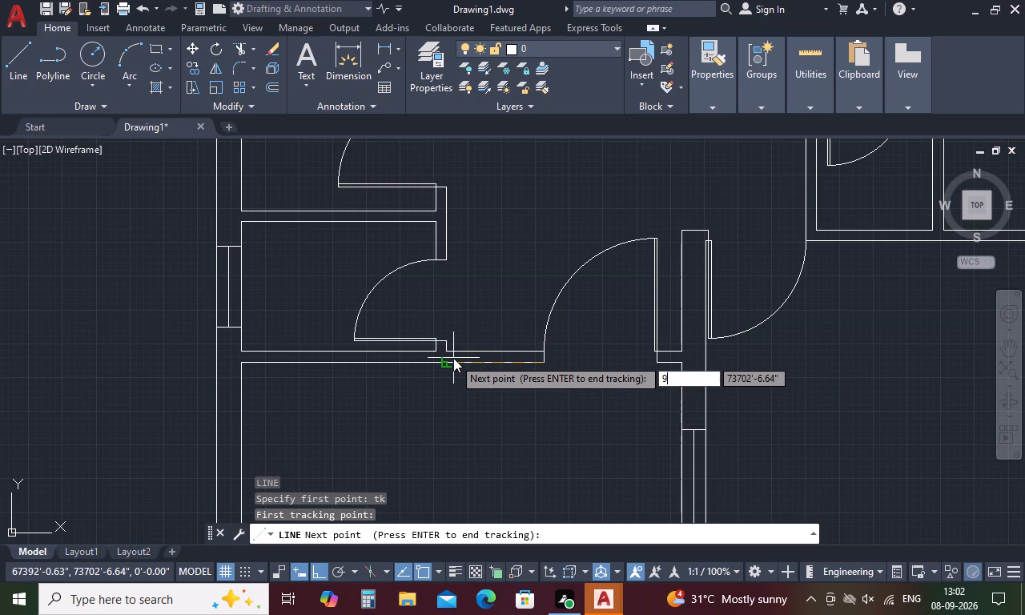
key(space)
key(space)
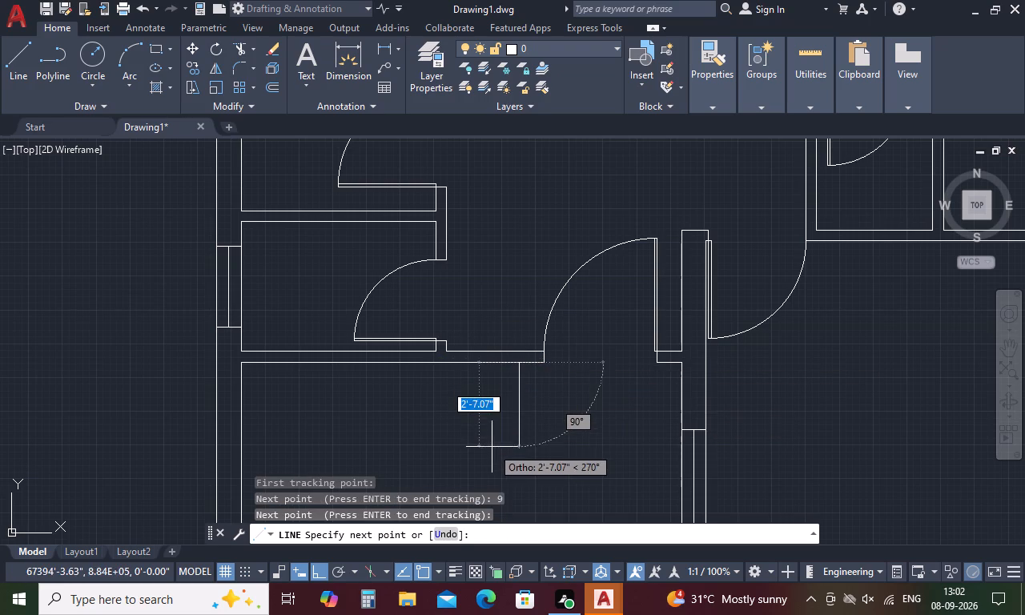
click(683, 364)
key(space)
Offset the new line 10" to the south twice to form two step edges below the door opening.
text(o)
key(space)
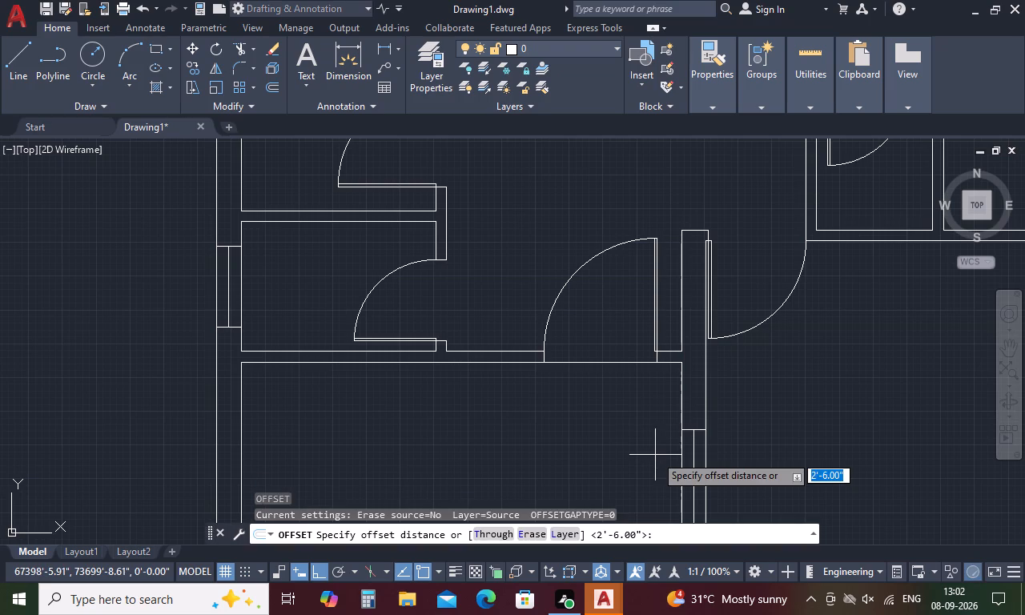
text(10)
text(,)
key(space)
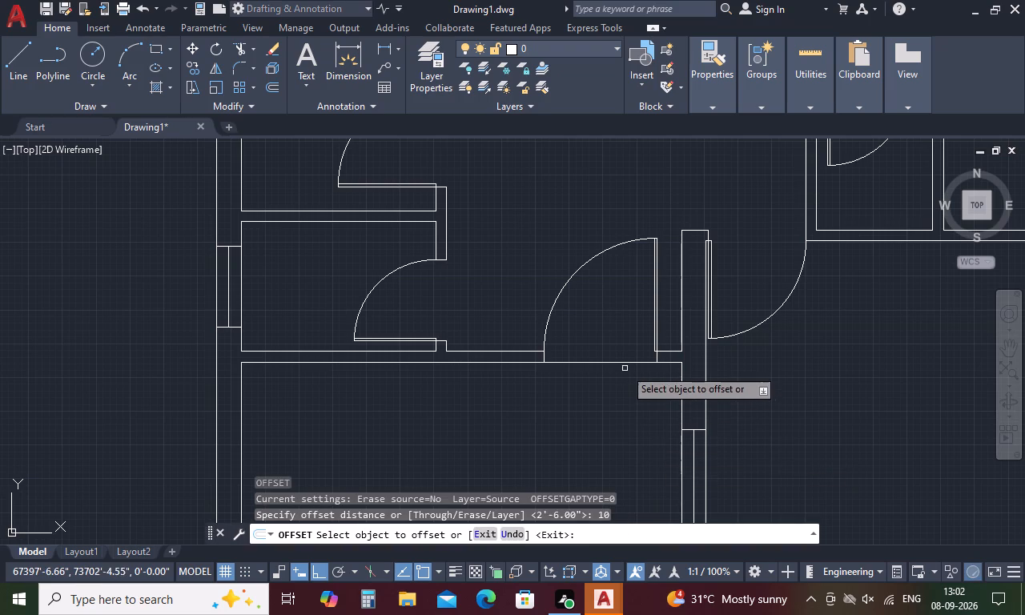
click(630, 363)
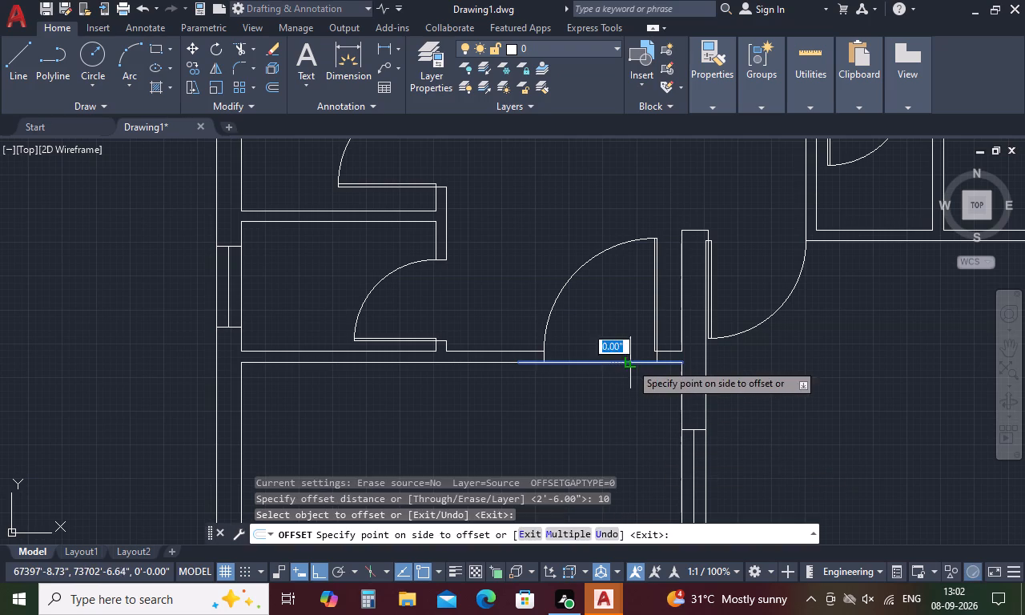
click(630, 398)
click(635, 390)
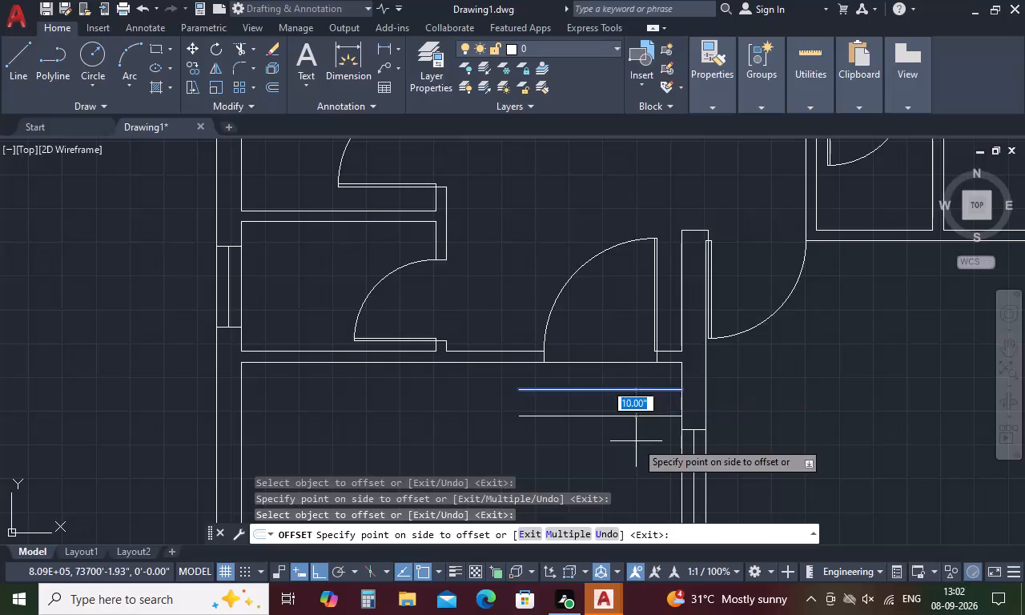
click(636, 441)
key(space)
Close the west ends of the steps with a 1'-8" vertical line up to the wall face.
text(l)
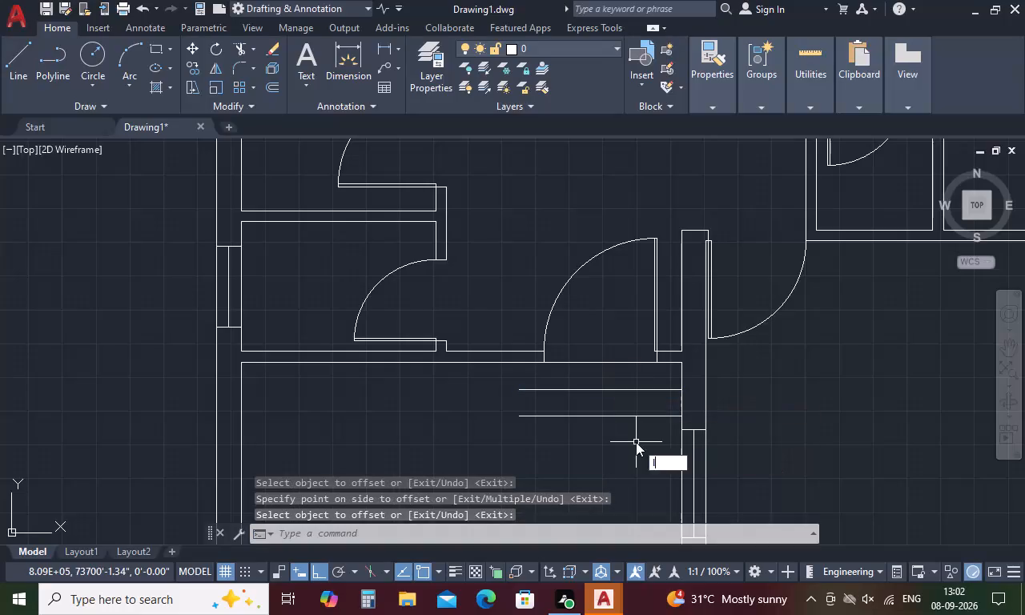
key(space)
click(521, 421)
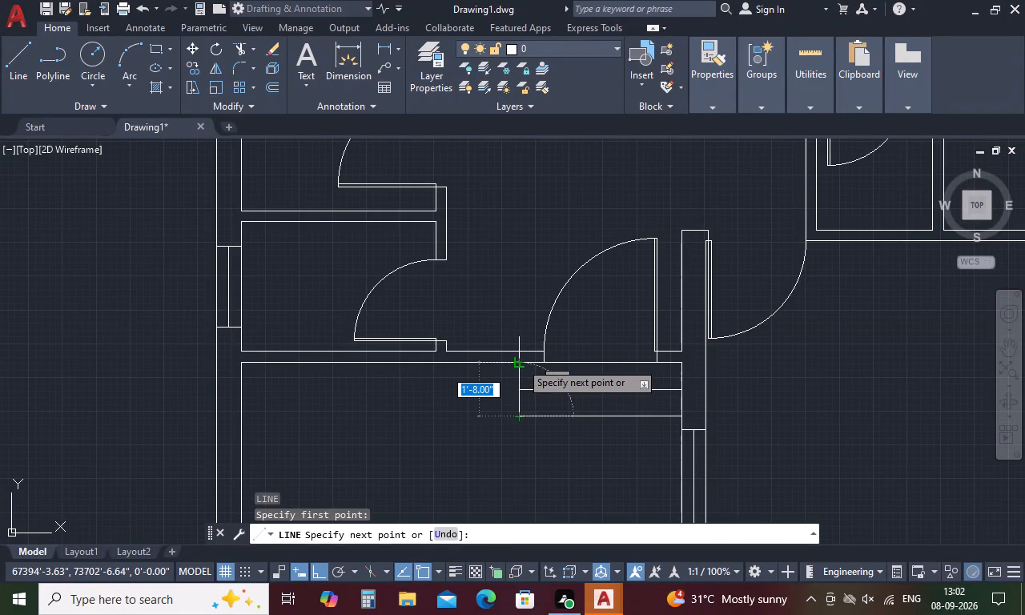
click(521, 362)
key(space)
Replace the steps' northernmost line along the wall face with a line spanning only the door opening.
click(603, 363)
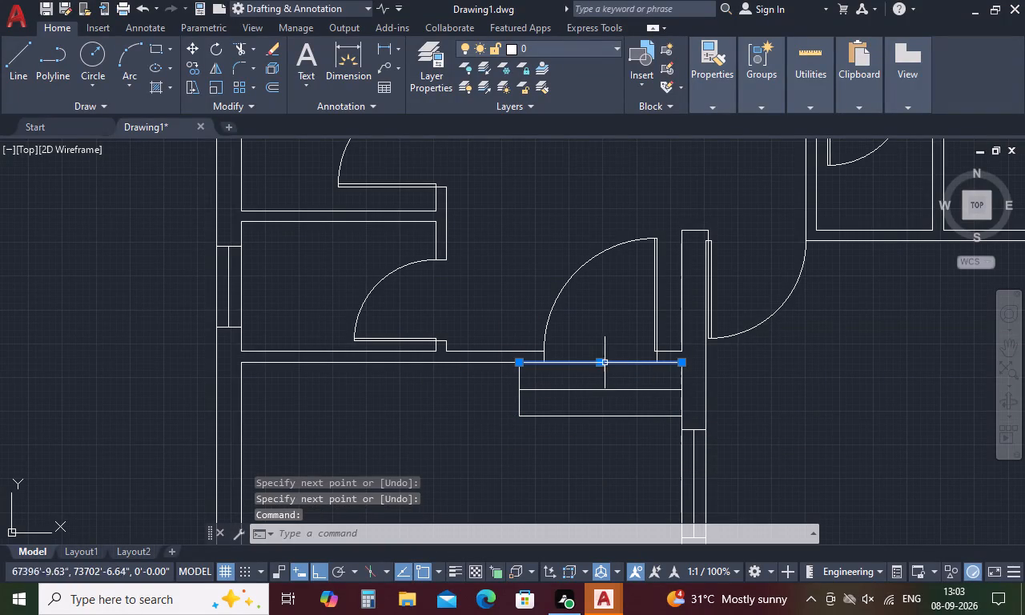
key(Delete)
text(l)
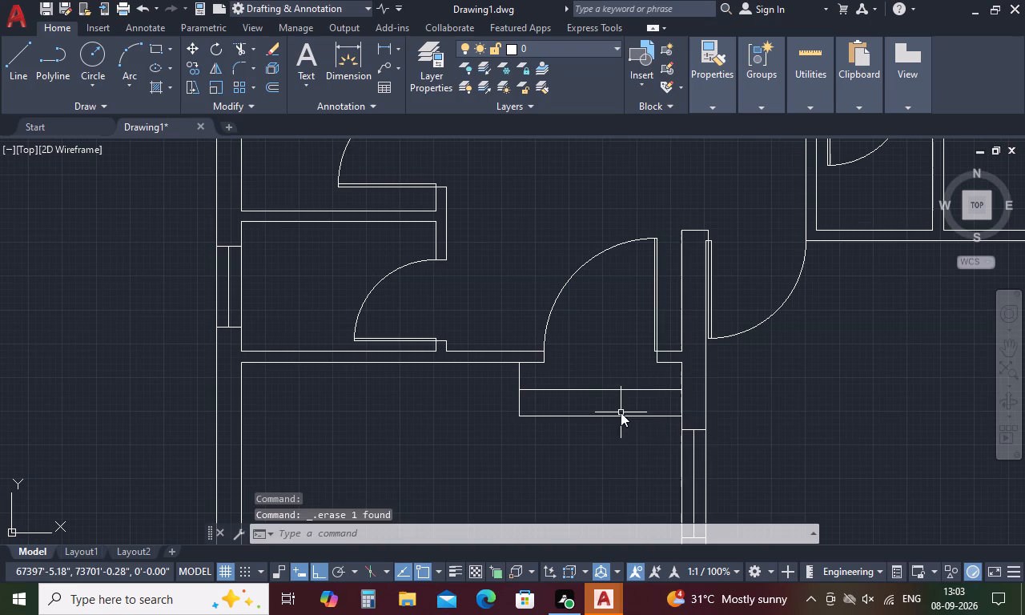
key(space)
click(654, 364)
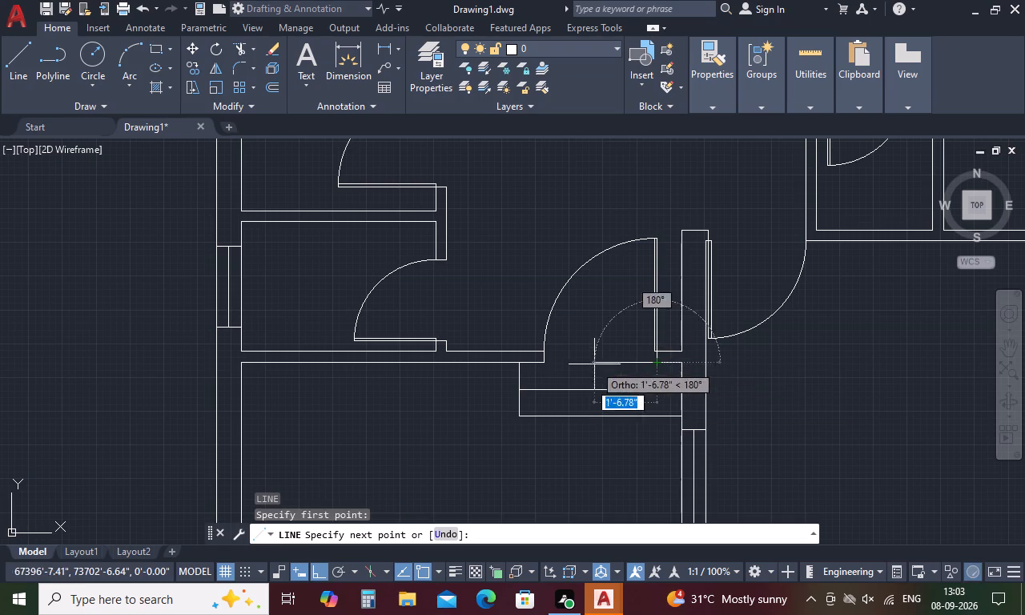
click(540, 365)
key(space)
scroll(439, 484, down, 3)
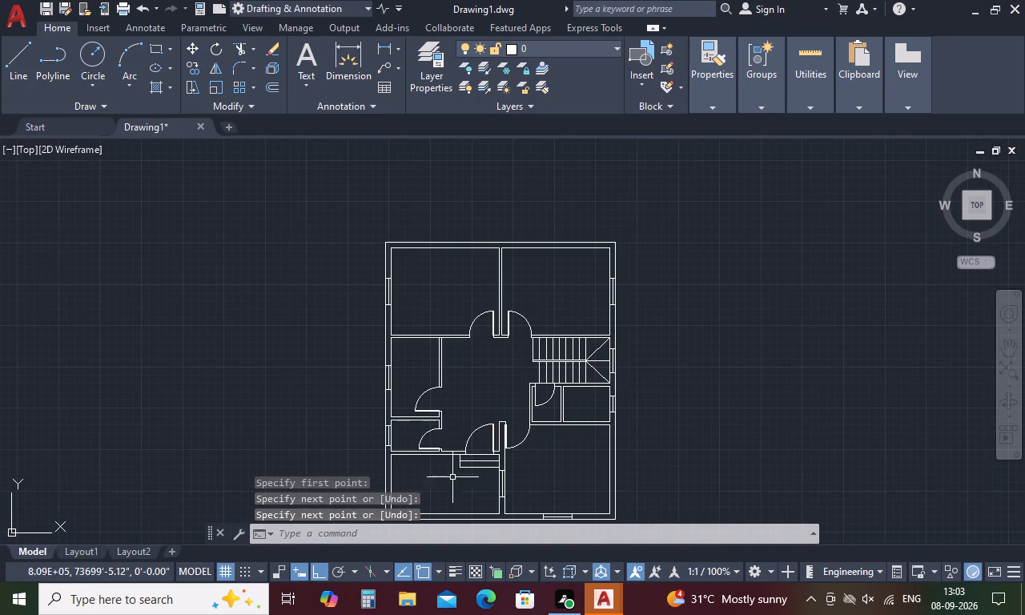
Open DesignCenter and display the blocks of the Home - Space Planner.dwg sample drawing.
scroll(500, 420, down, 2)
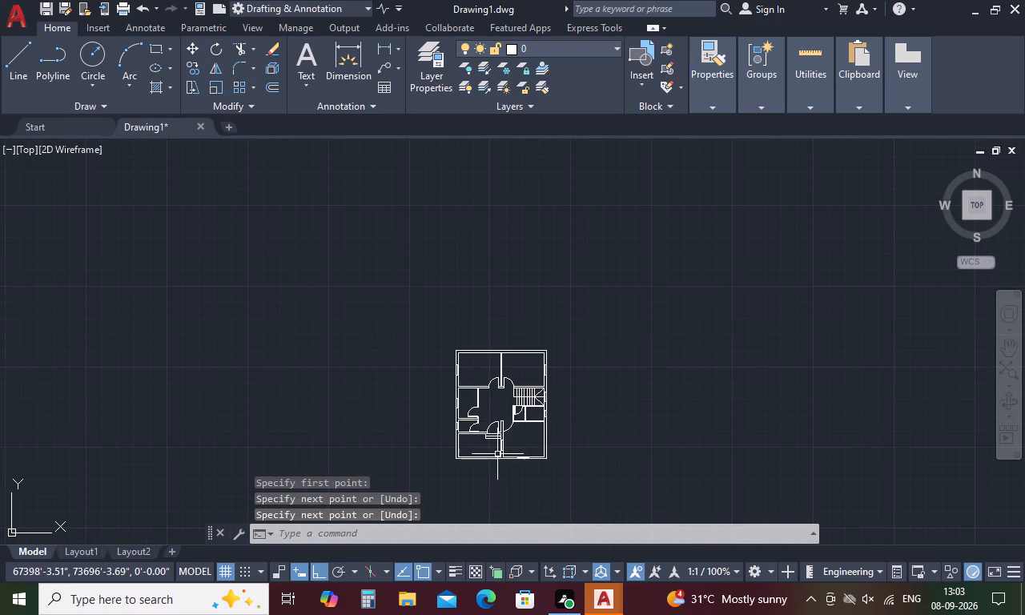
scroll(497, 455, up, 2)
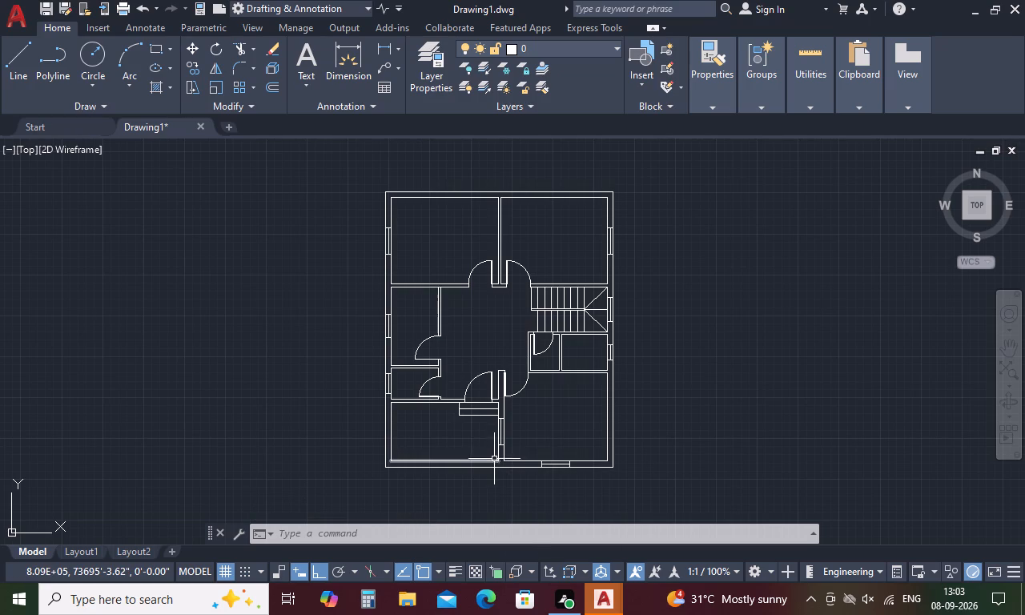
key(space)
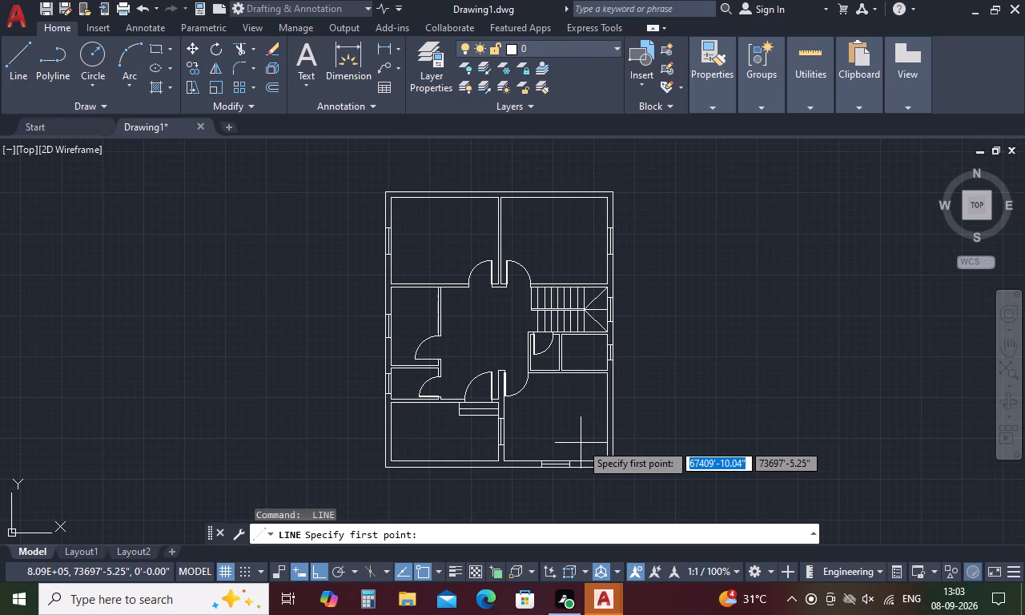
key(ctrl+2)
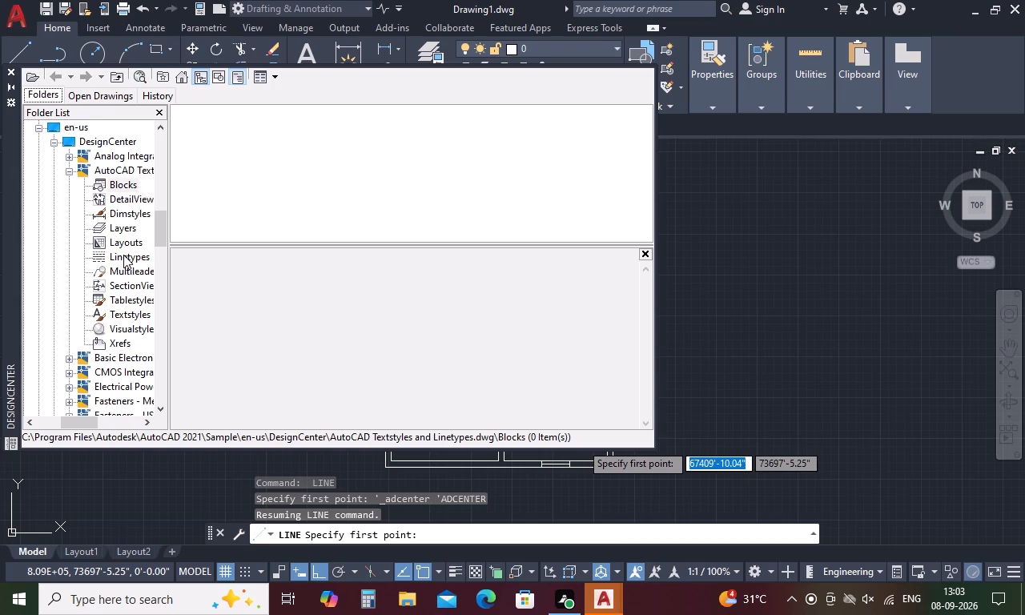
scroll(123, 255, down, 2)
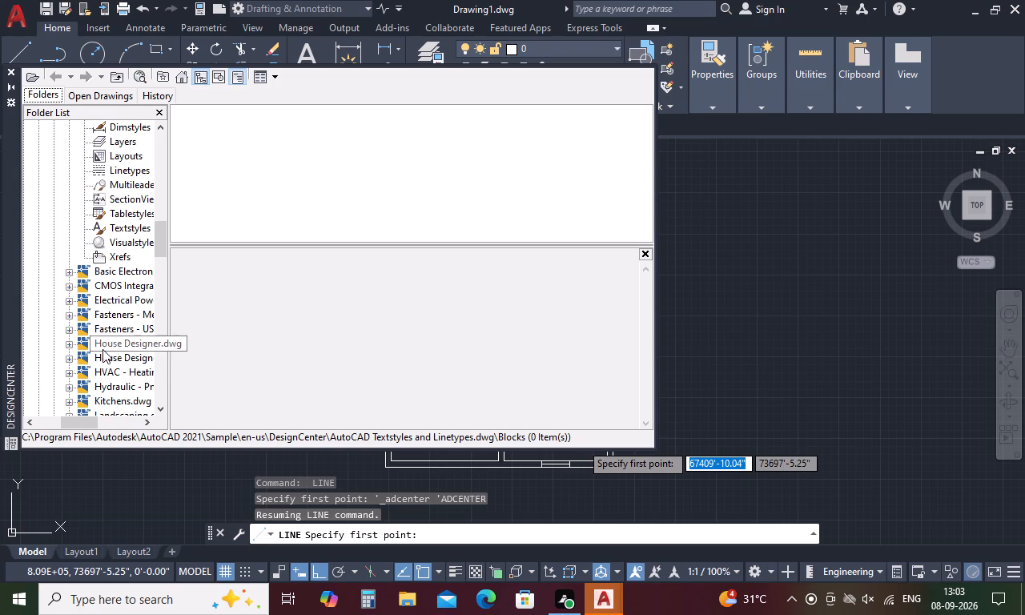
double_click(103, 346)
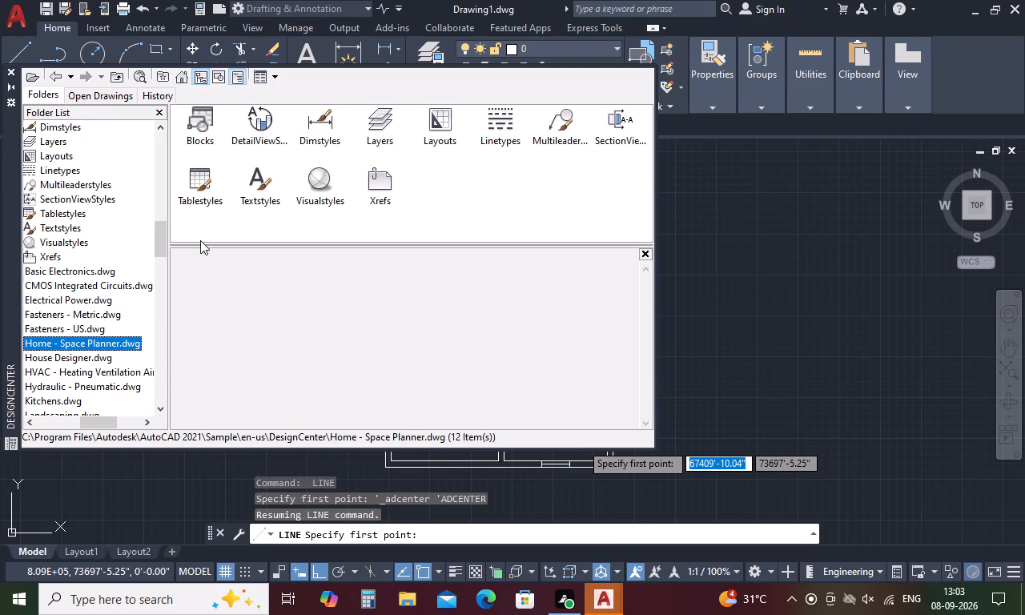
double_click(211, 116)
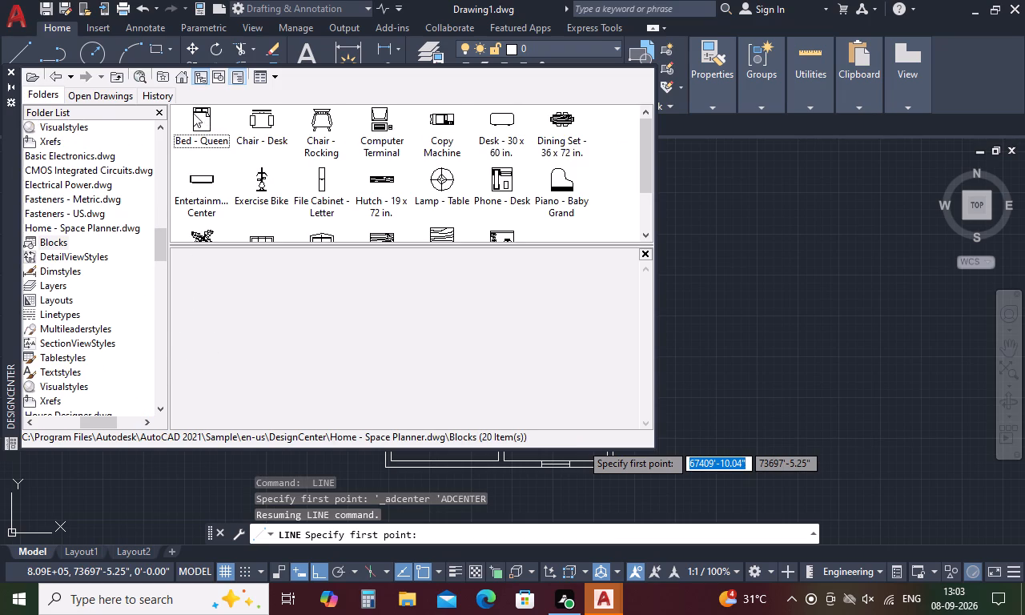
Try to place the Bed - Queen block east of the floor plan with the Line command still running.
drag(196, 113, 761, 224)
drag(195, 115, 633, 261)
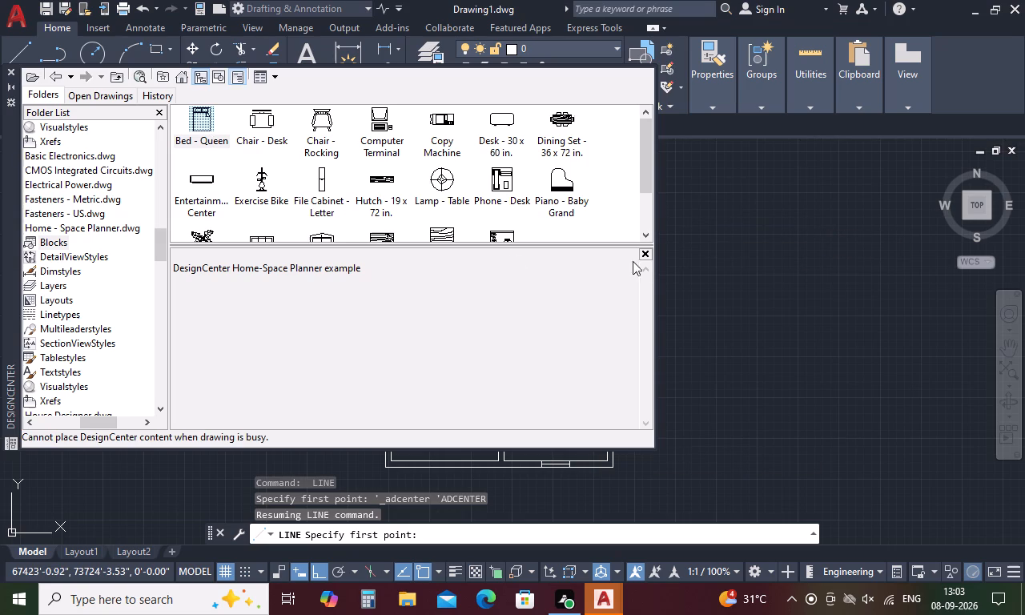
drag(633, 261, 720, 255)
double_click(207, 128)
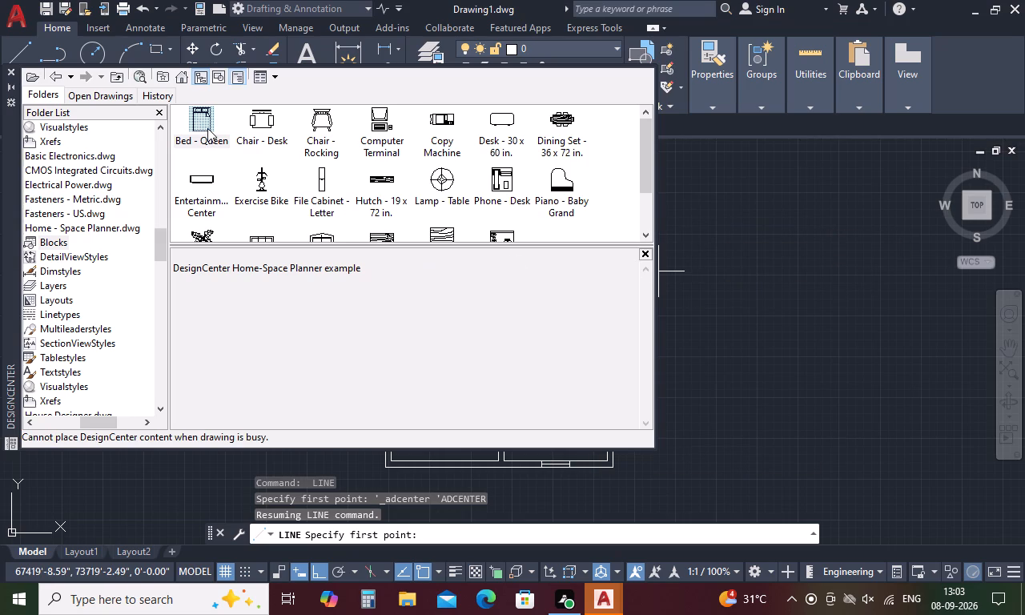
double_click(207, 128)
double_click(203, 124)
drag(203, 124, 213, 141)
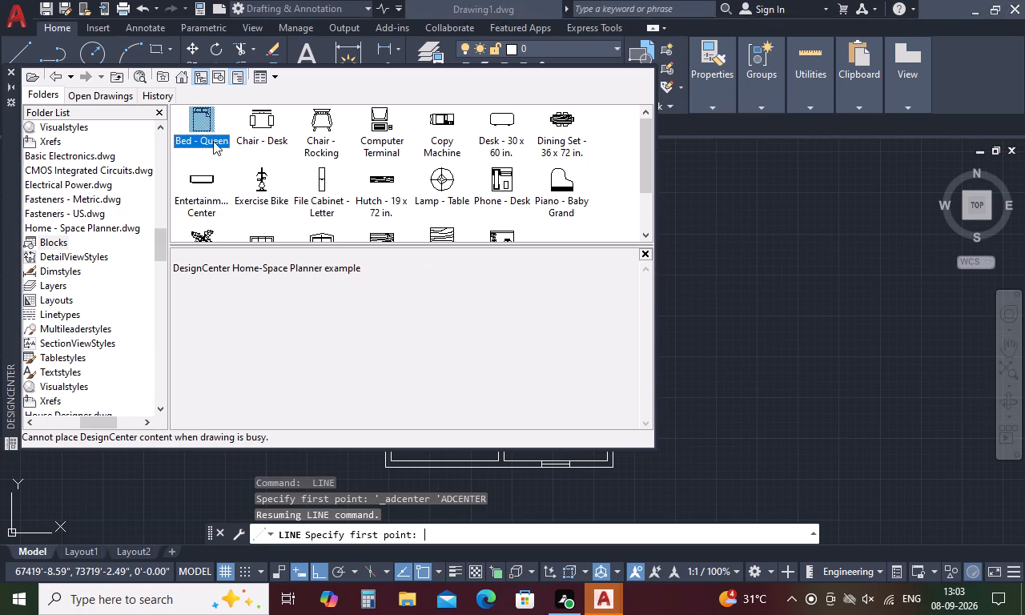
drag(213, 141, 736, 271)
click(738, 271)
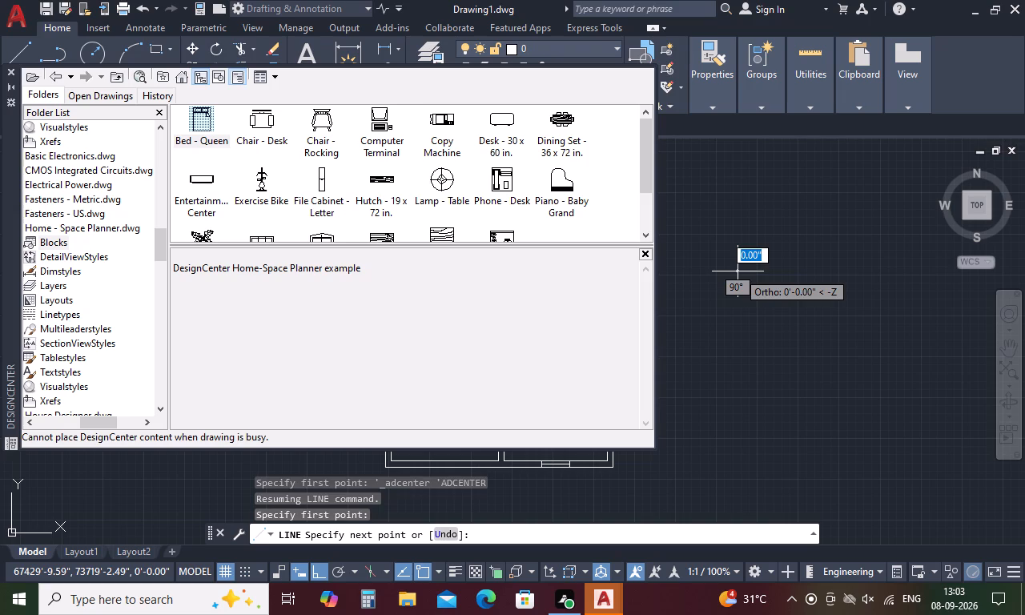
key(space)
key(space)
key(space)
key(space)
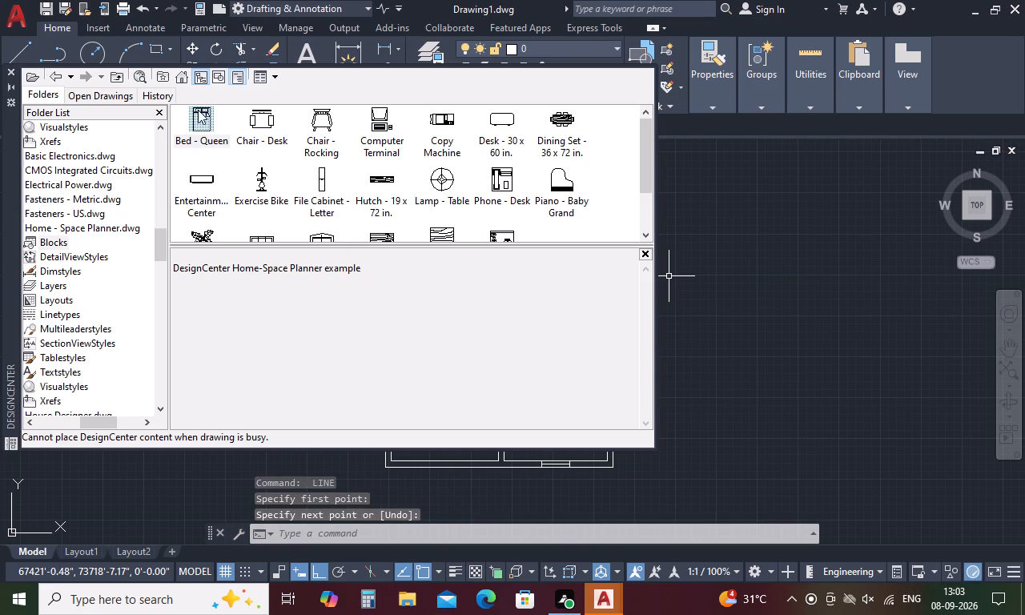
Insert the Bed - Queen and Lamp - Table blocks in the empty space east of the floor plan.
drag(196, 109, 722, 245)
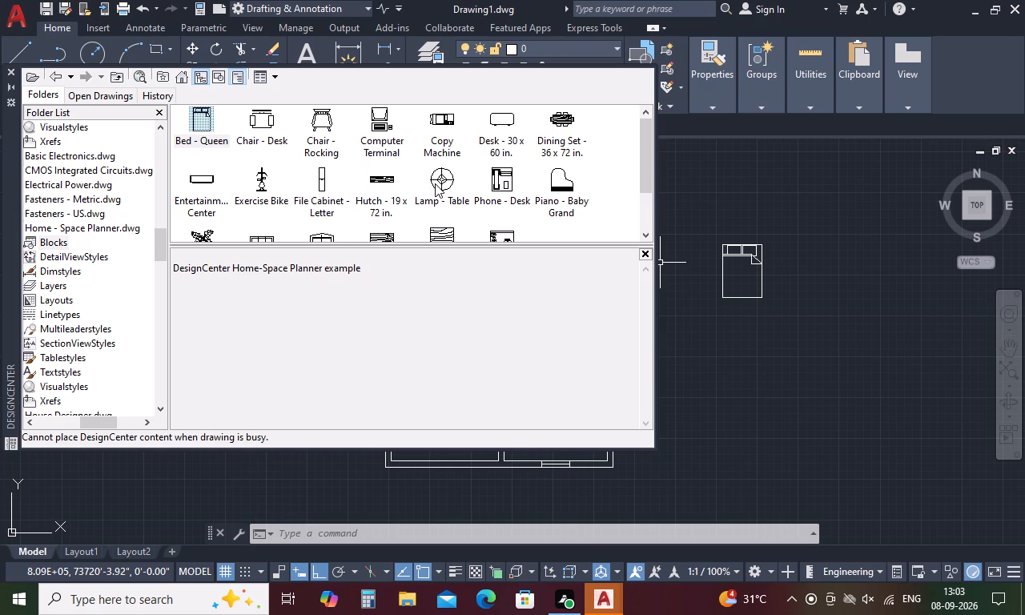
drag(435, 183, 794, 254)
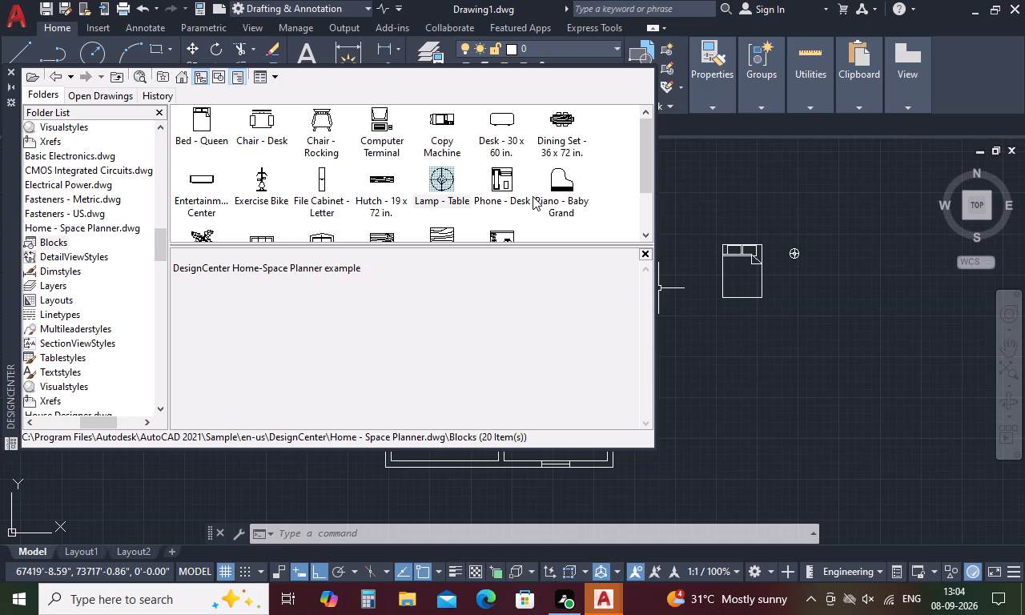
Insert the Toilet - top block from House Designer.dwg in the empty space south of the bed.
scroll(533, 196, down, 2)
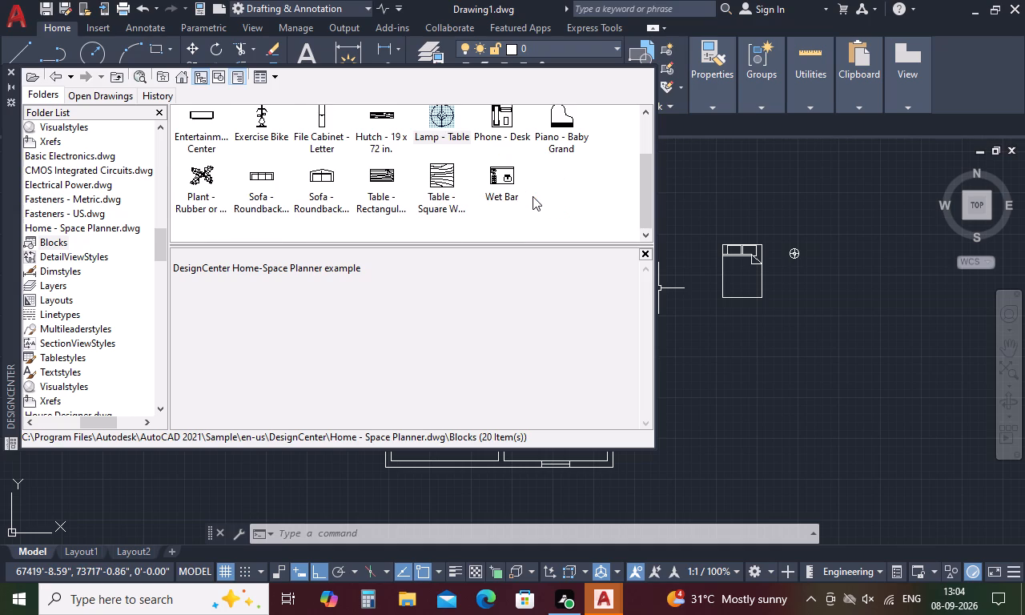
scroll(533, 196, up, 1)
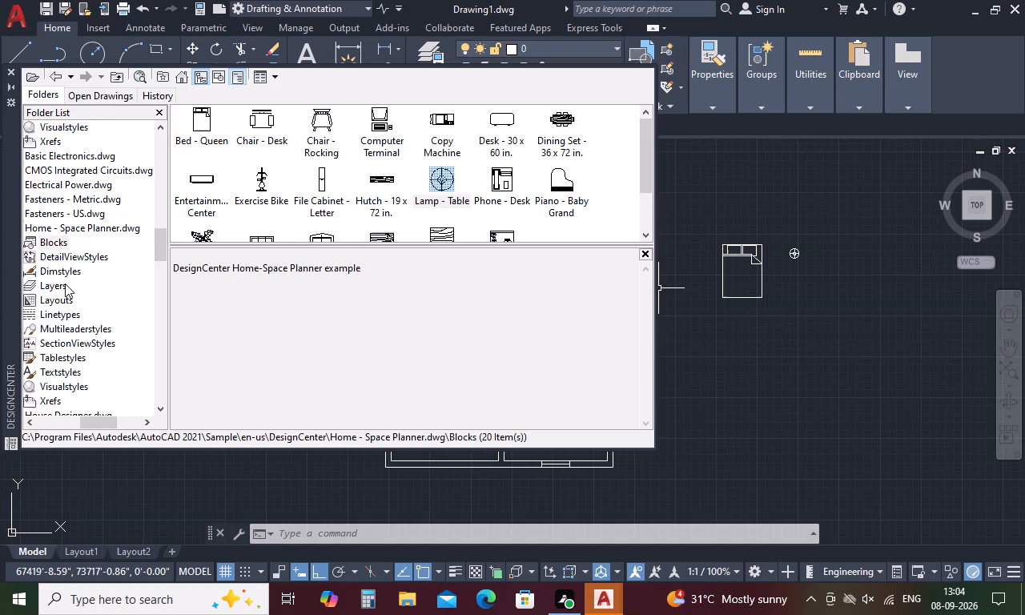
scroll(65, 283, down, 2)
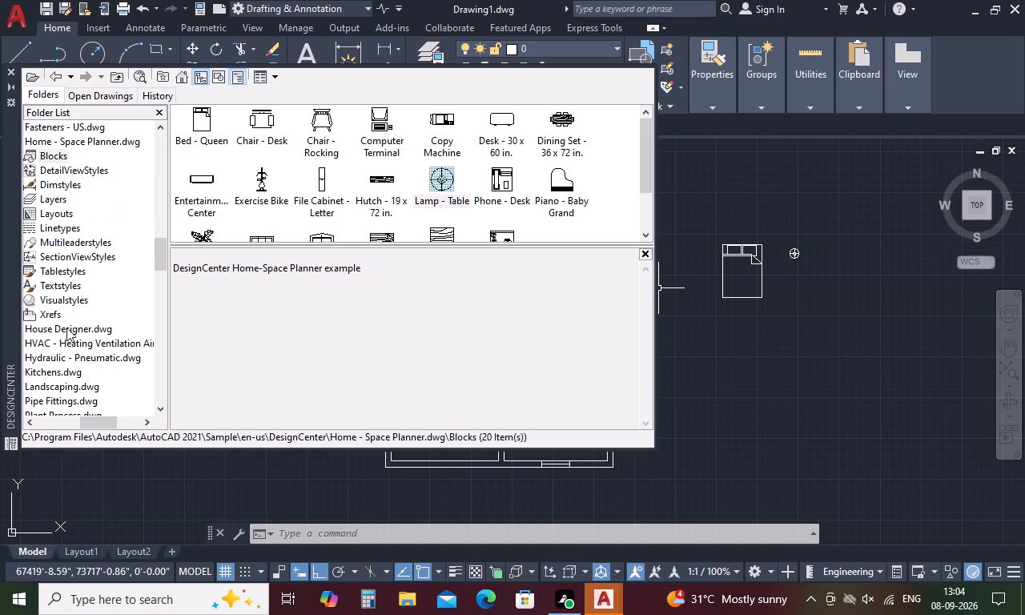
double_click(66, 328)
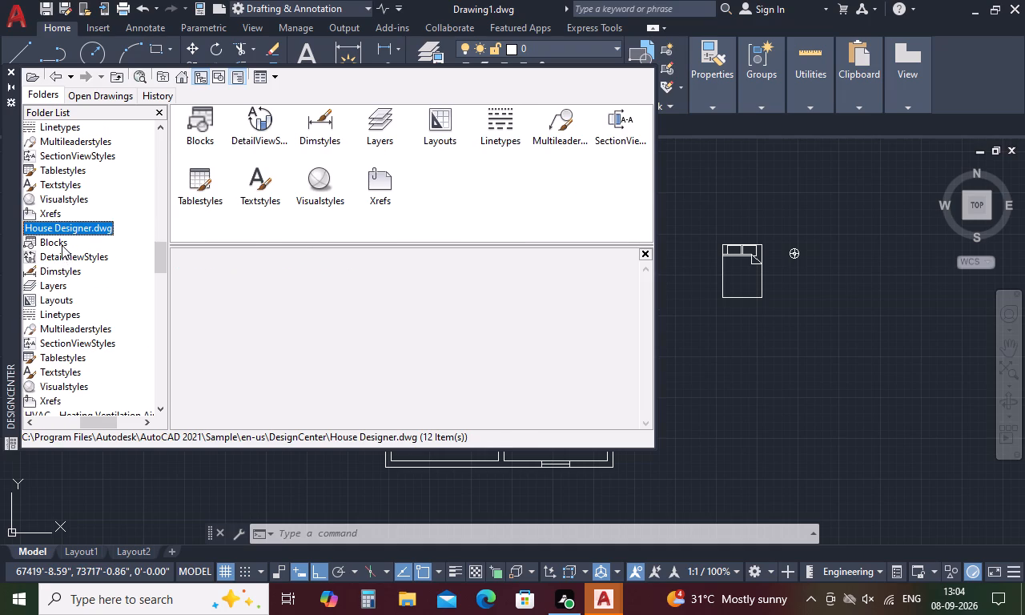
double_click(62, 242)
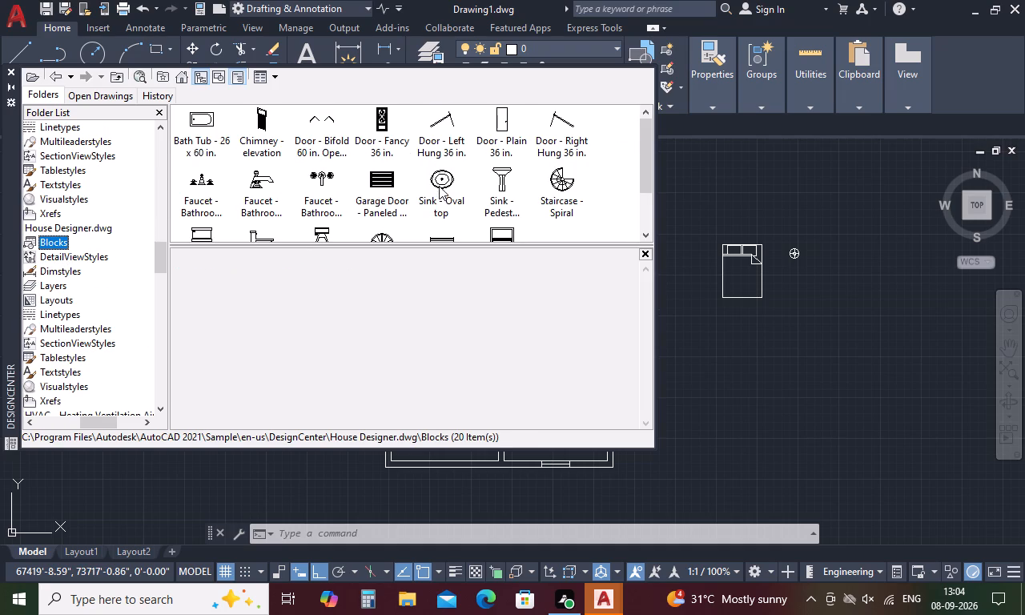
scroll(316, 175, down, 1)
drag(316, 178, 439, 234)
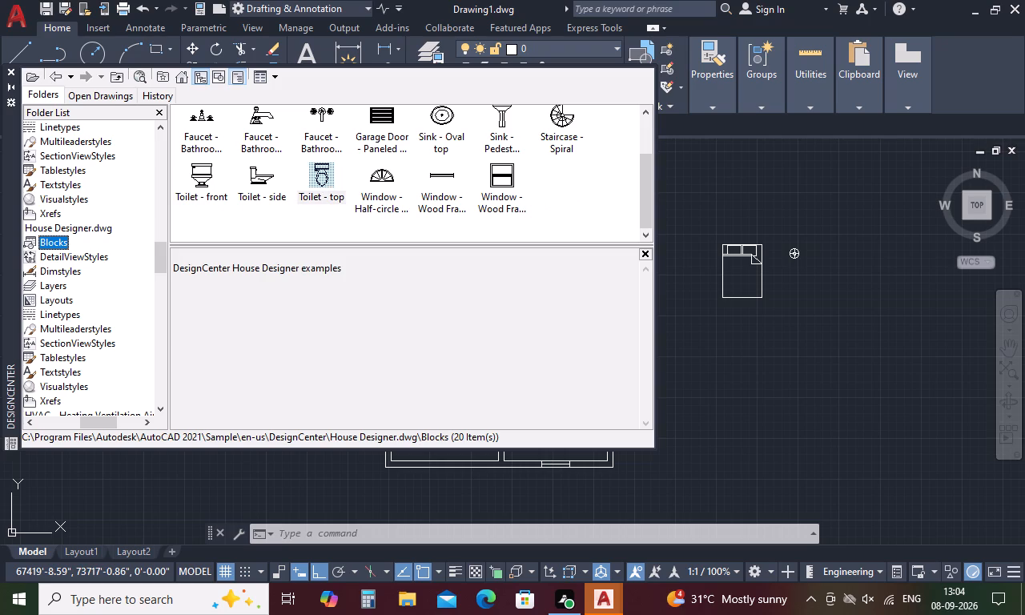
drag(439, 234, 750, 336)
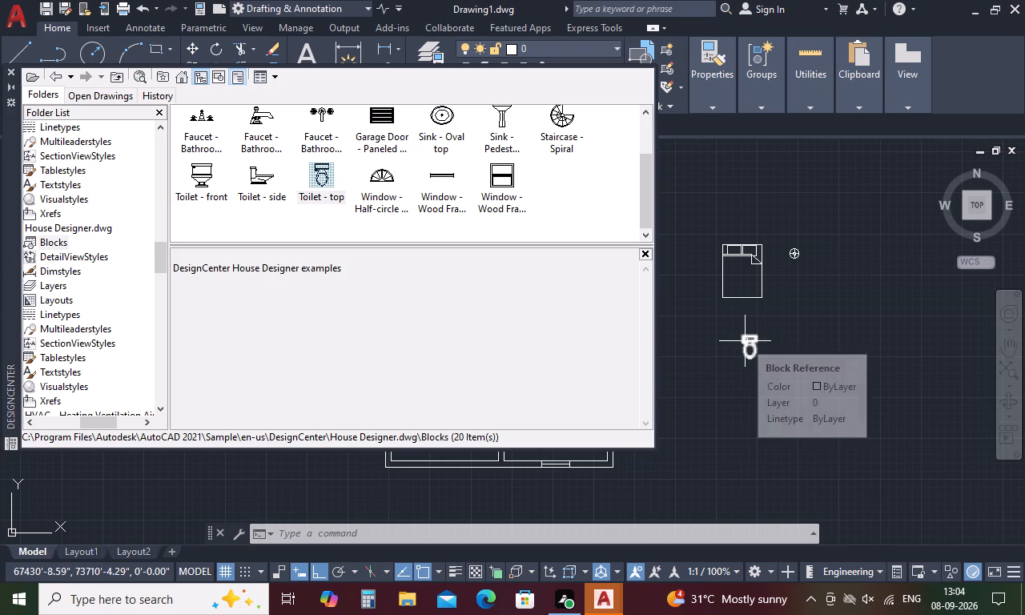
Insert the Range-Oven - 30 in top block from Kitchens.dwg in the empty space southeast of the bed.
scroll(629, 231, up, 2)
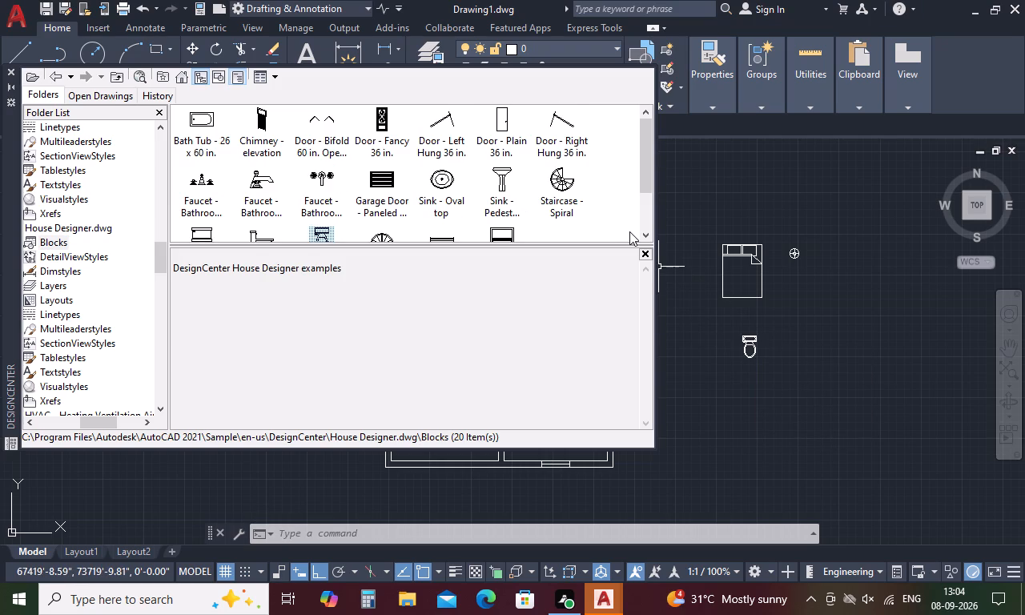
scroll(131, 296, down, 1)
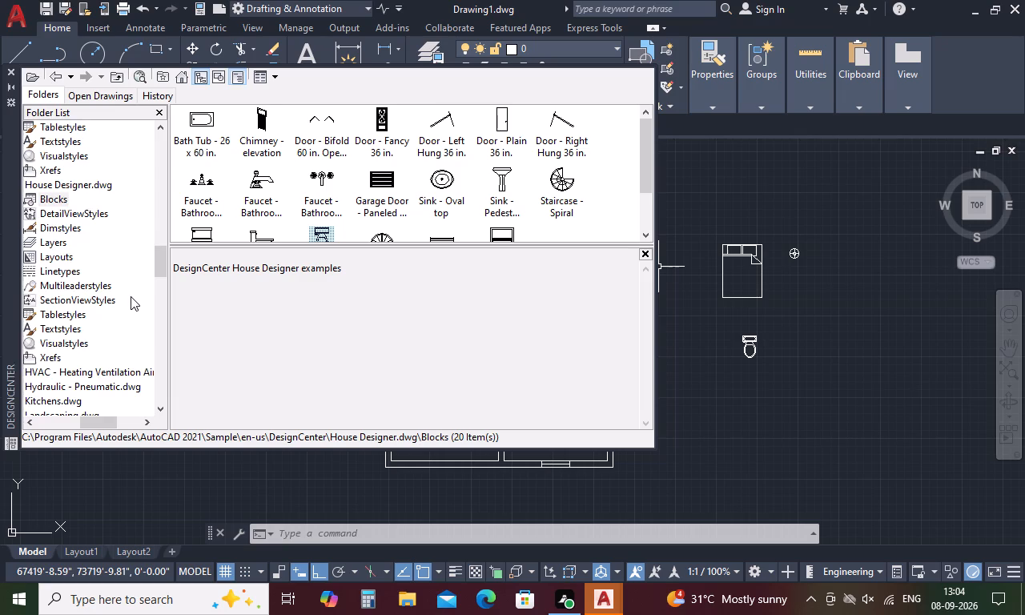
scroll(131, 296, down, 1)
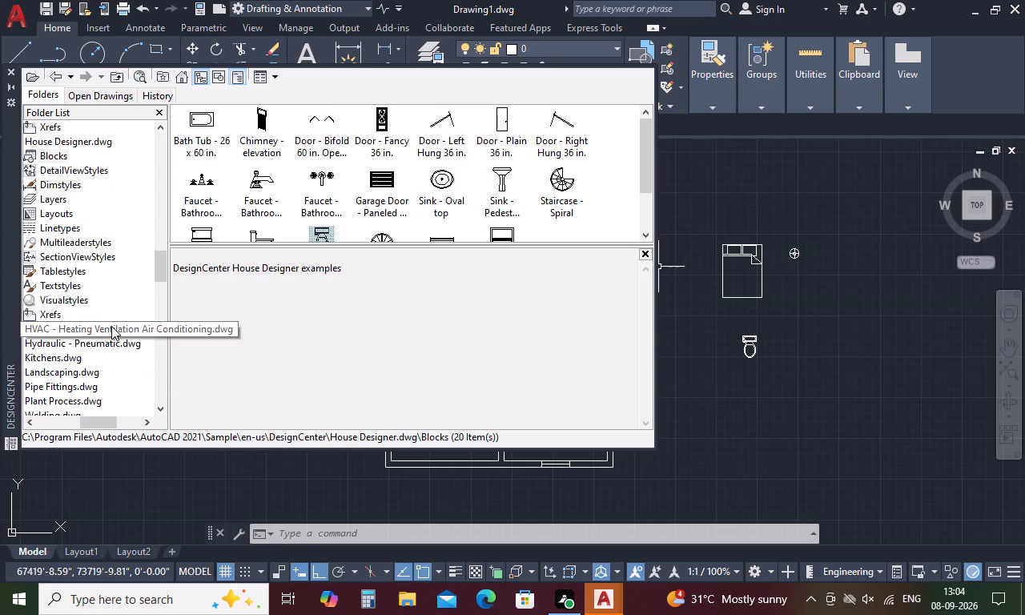
scroll(110, 305, down, 1)
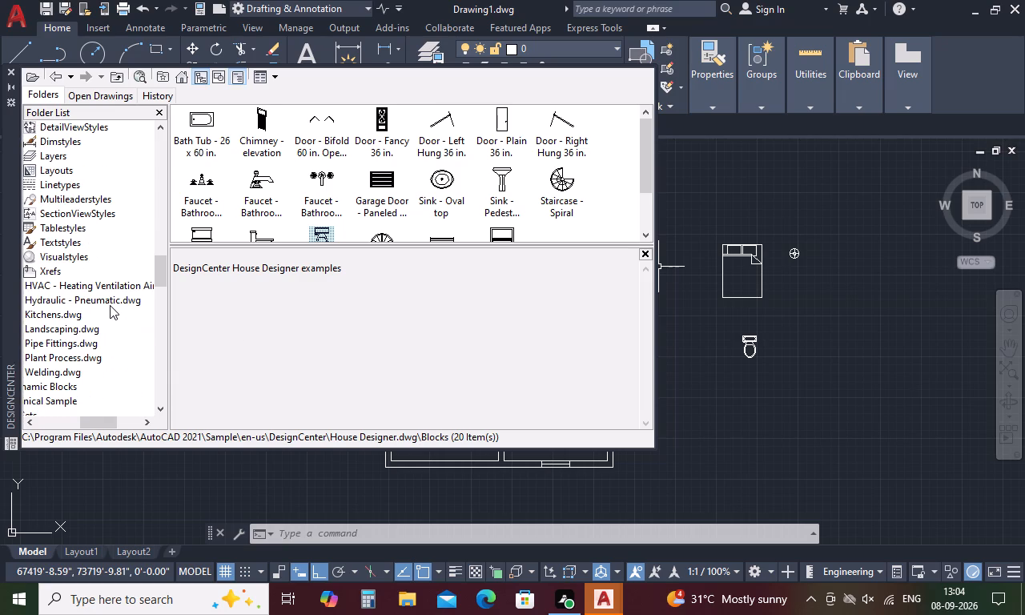
double_click(74, 314)
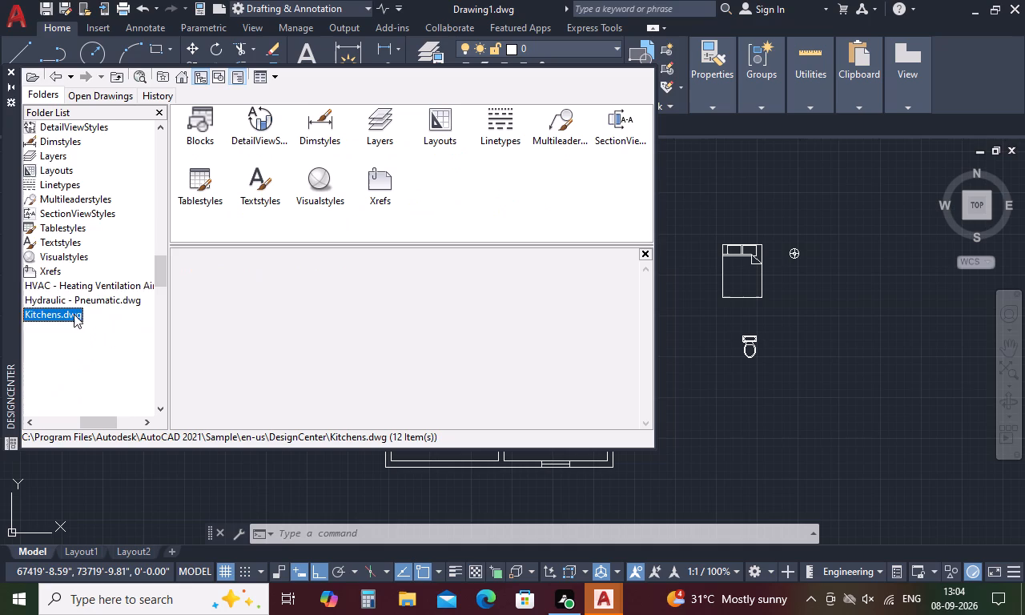
double_click(208, 137)
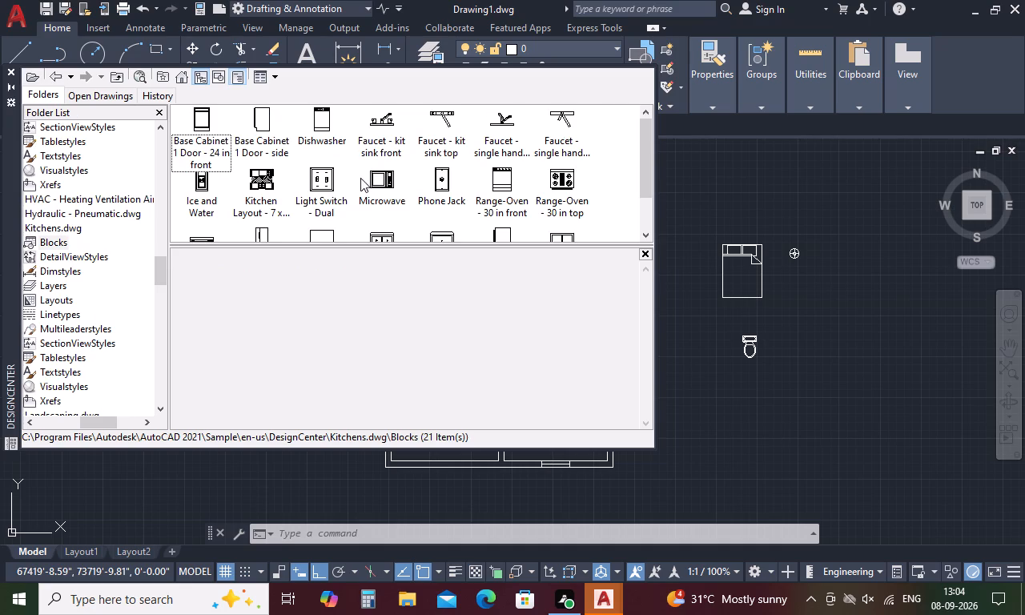
drag(563, 177, 751, 236)
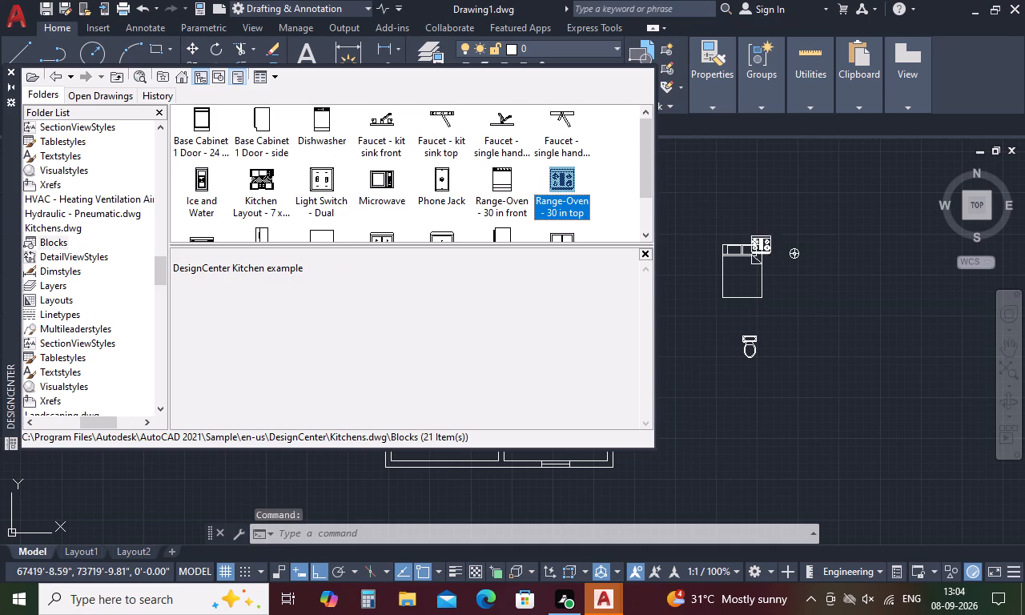
drag(751, 236, 835, 299)
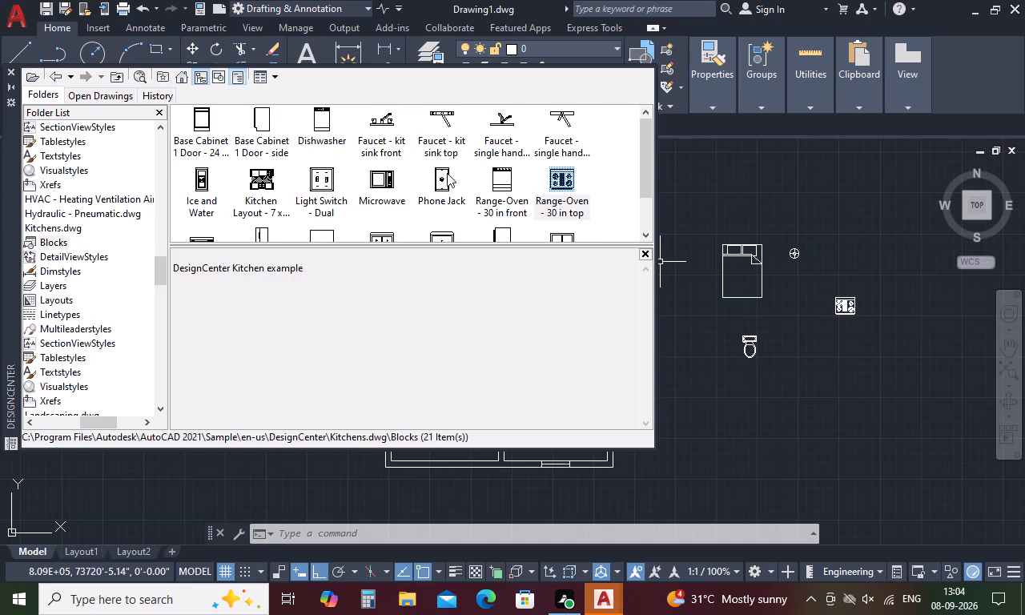
Insert the Sink-double - 36 in top block southeast of the toilet and close DesignCenter.
scroll(443, 188, down, 1)
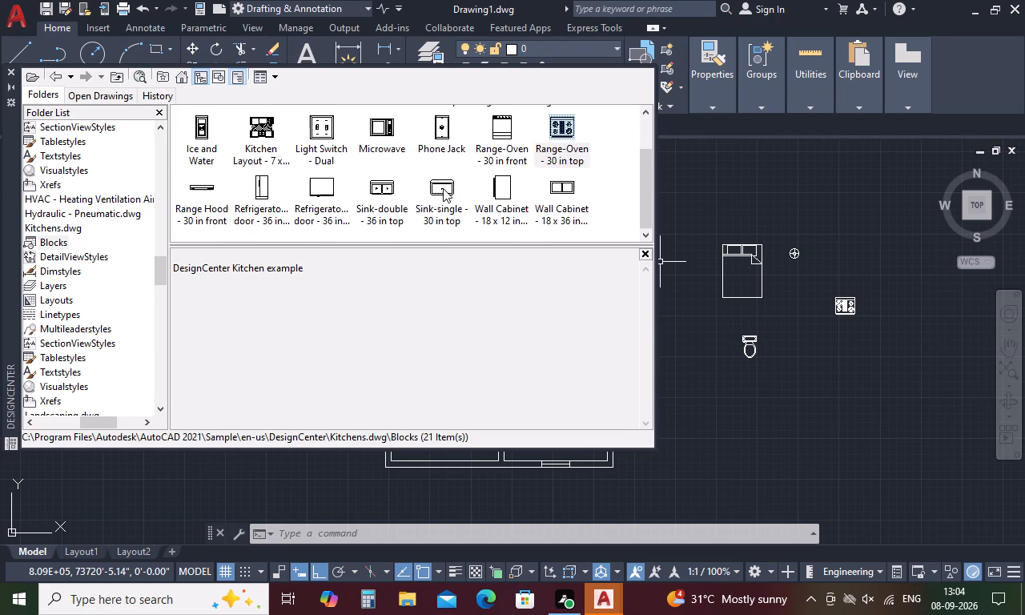
drag(380, 187, 806, 413)
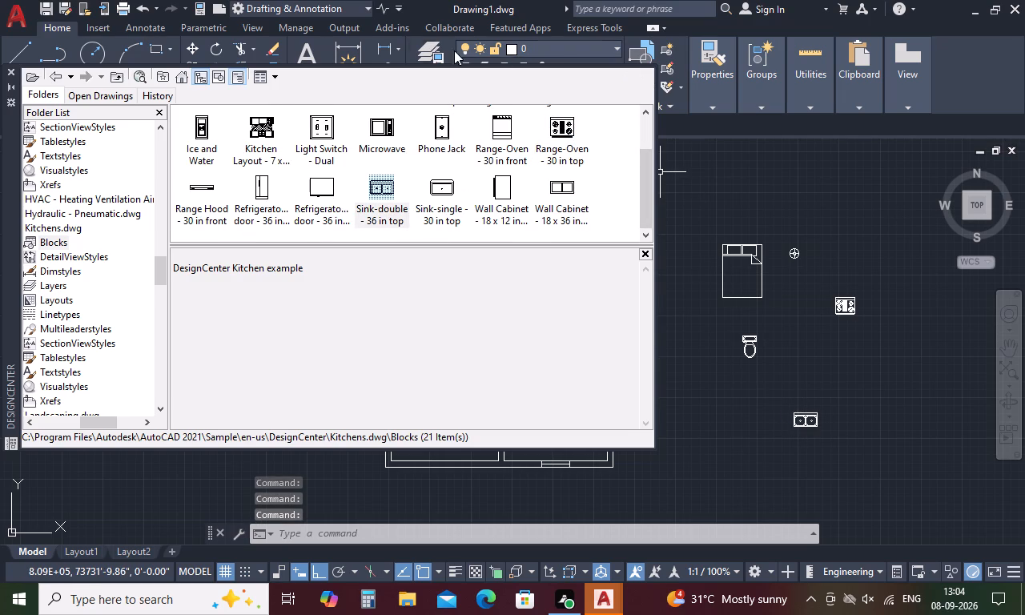
click(11, 74)
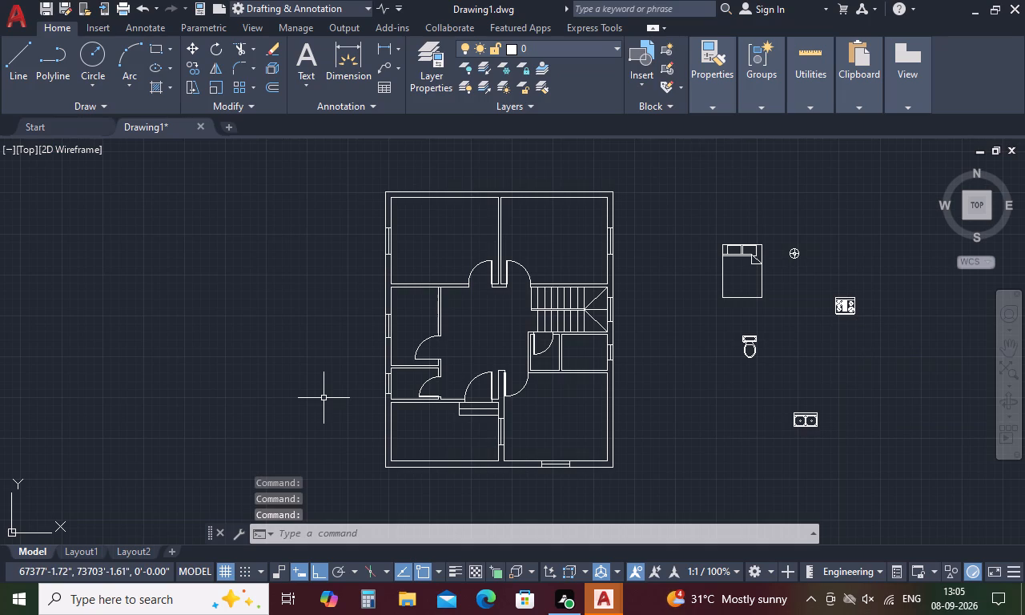
Offset the inner west and north wall lines of the west room 2' into the room.
key(Escape)
text(o)
key(space)
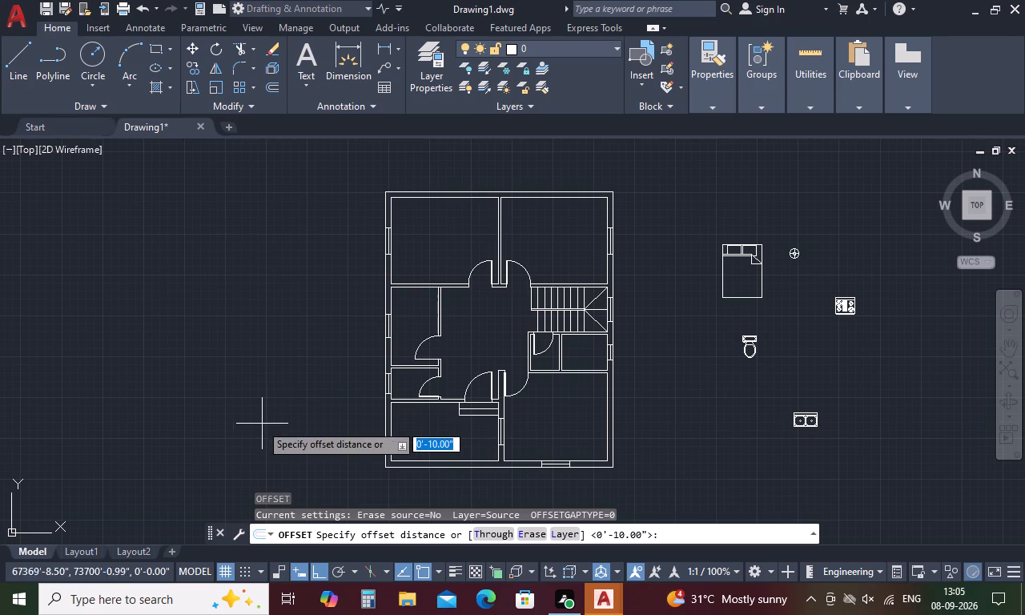
scroll(393, 361, up, 3)
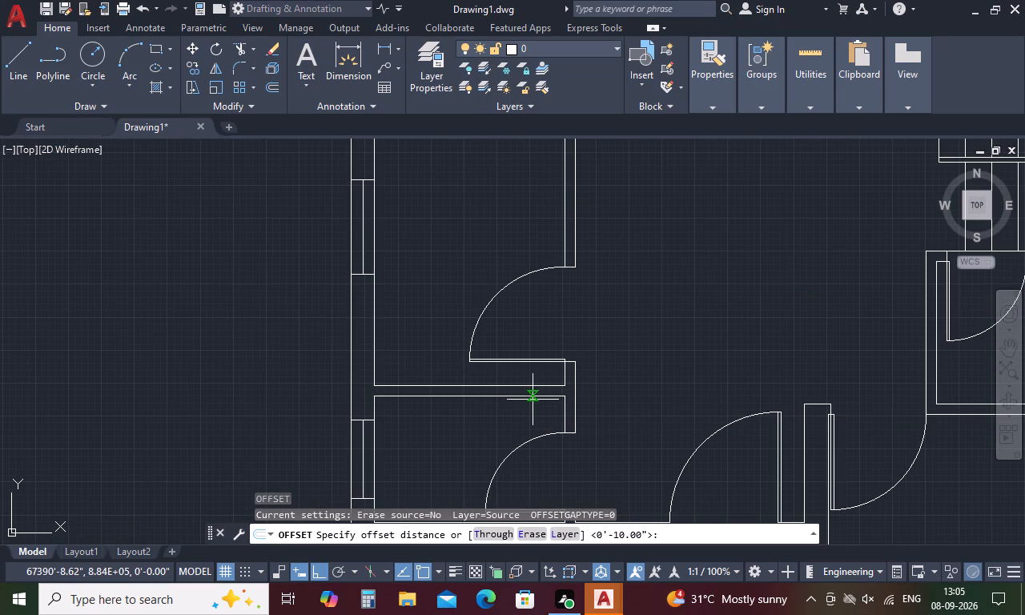
text(2')
key(space)
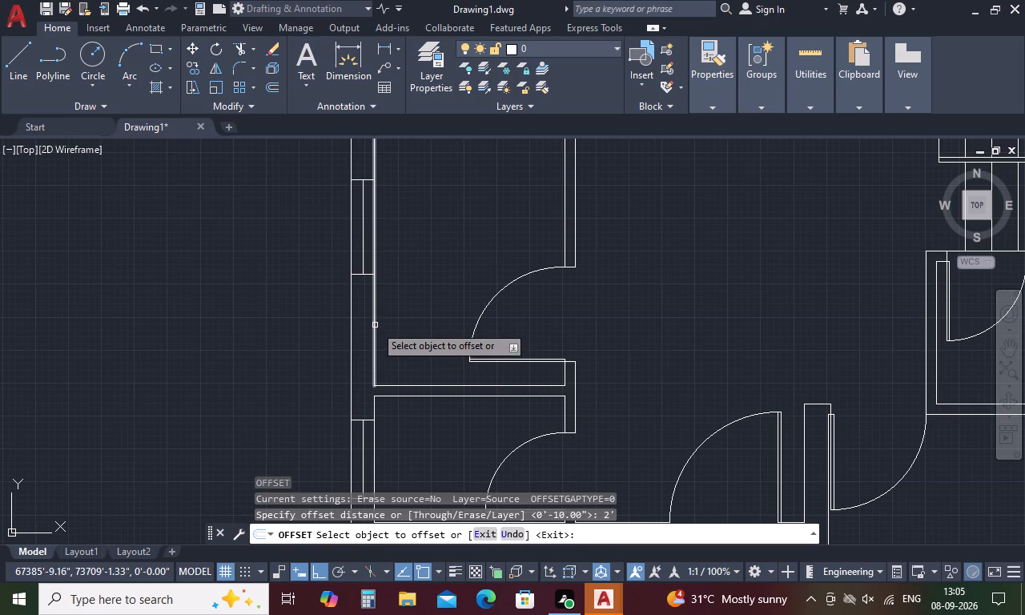
click(375, 325)
click(409, 328)
scroll(418, 332, down, 3)
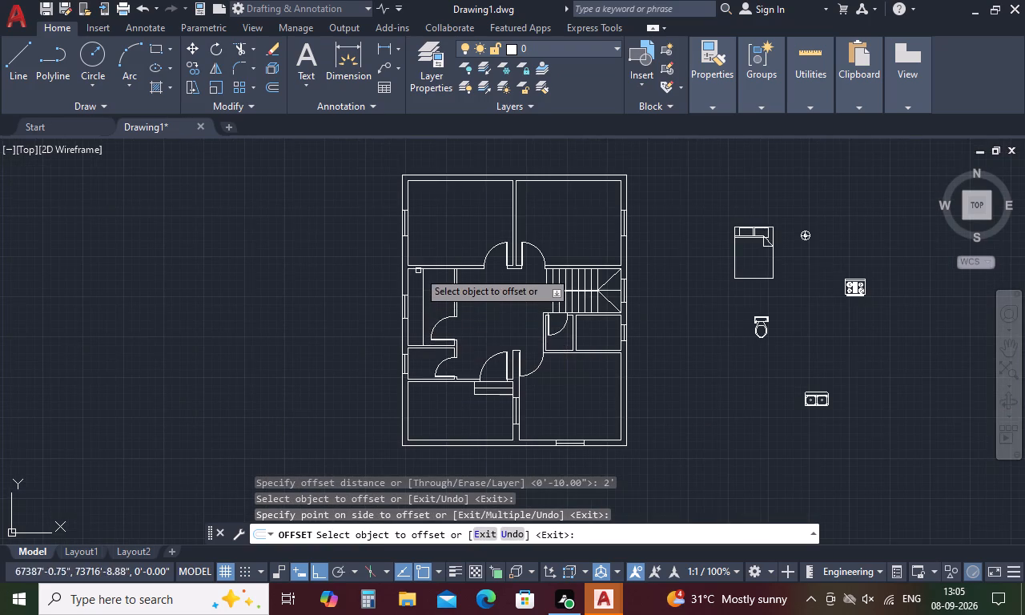
scroll(416, 265, up, 3)
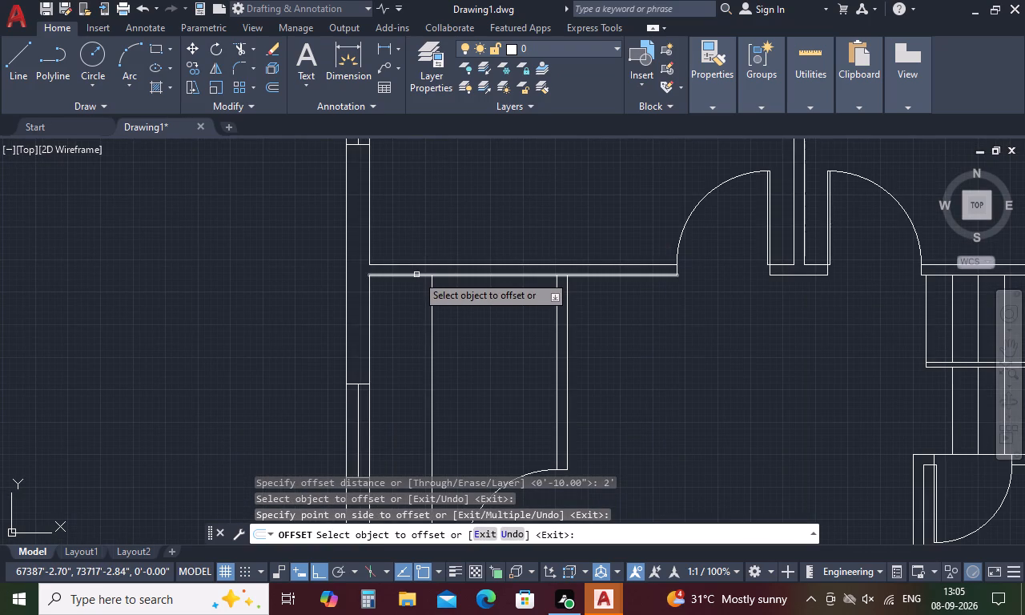
click(416, 275)
click(433, 328)
key(space)
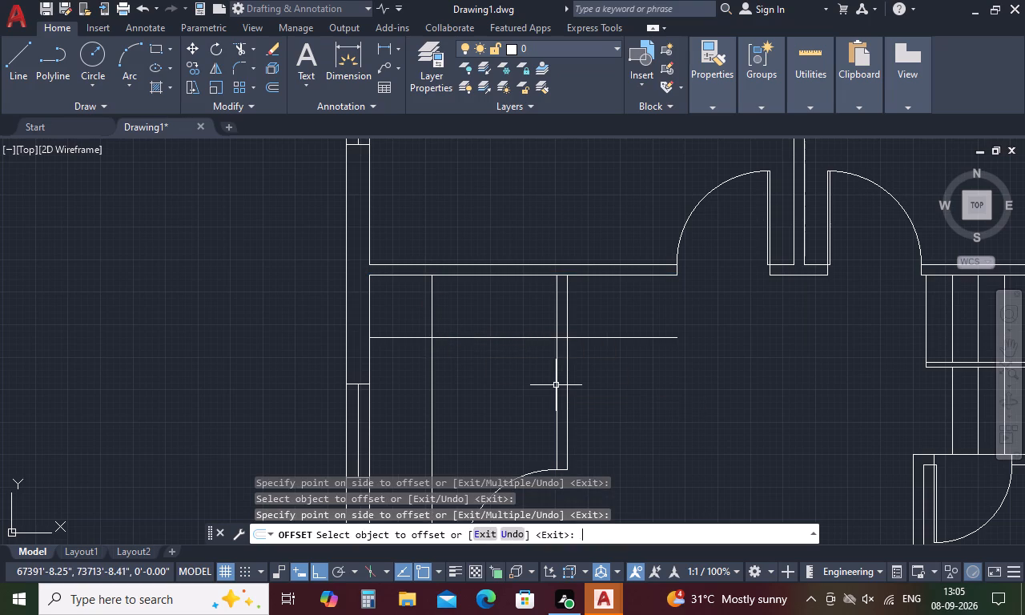
Trim the two offset lines to an L-shaped counter edge, removing the overlaps at their corner and the part crossing the east wall.
text(tr)
key(space)
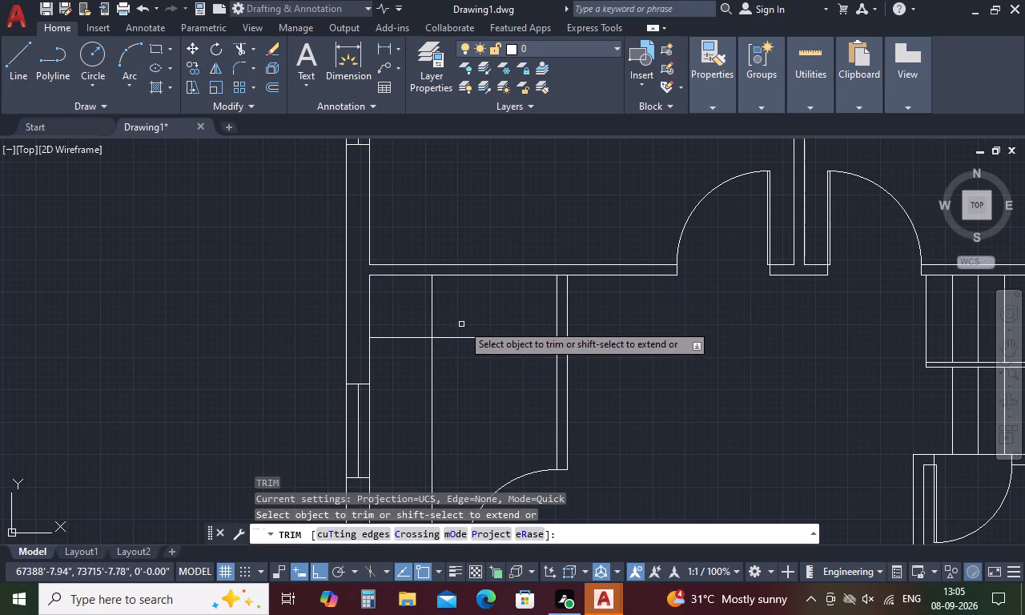
drag(465, 301, 408, 357)
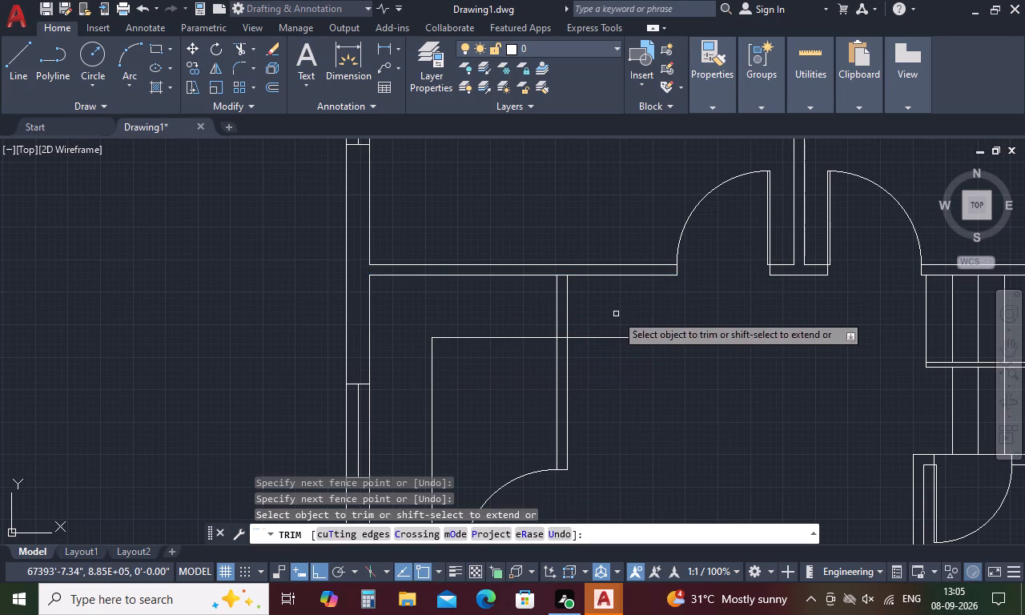
drag(616, 316, 616, 362)
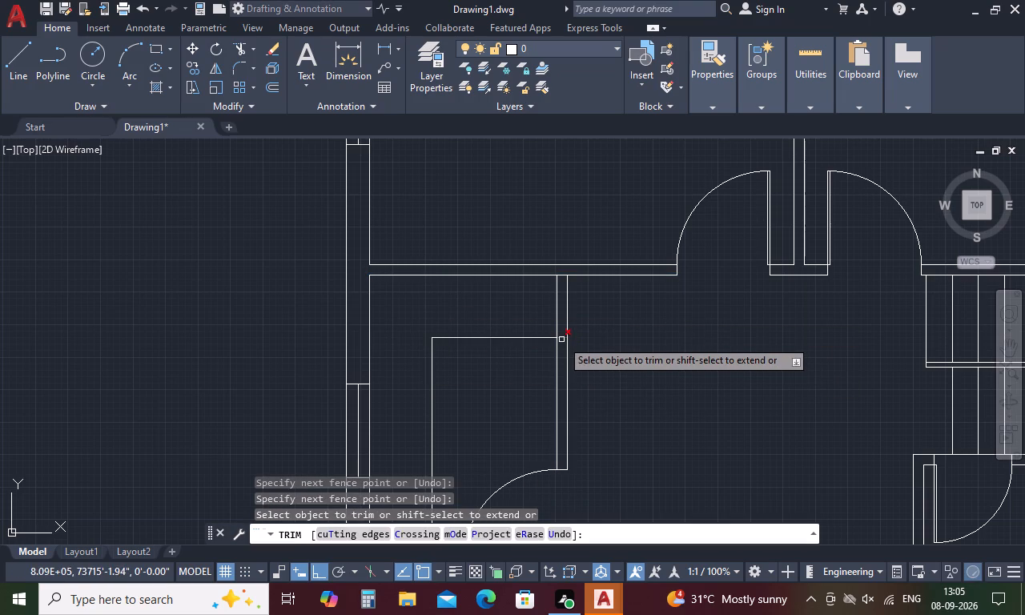
click(561, 340)
scroll(603, 294, down, 3)
key(space)
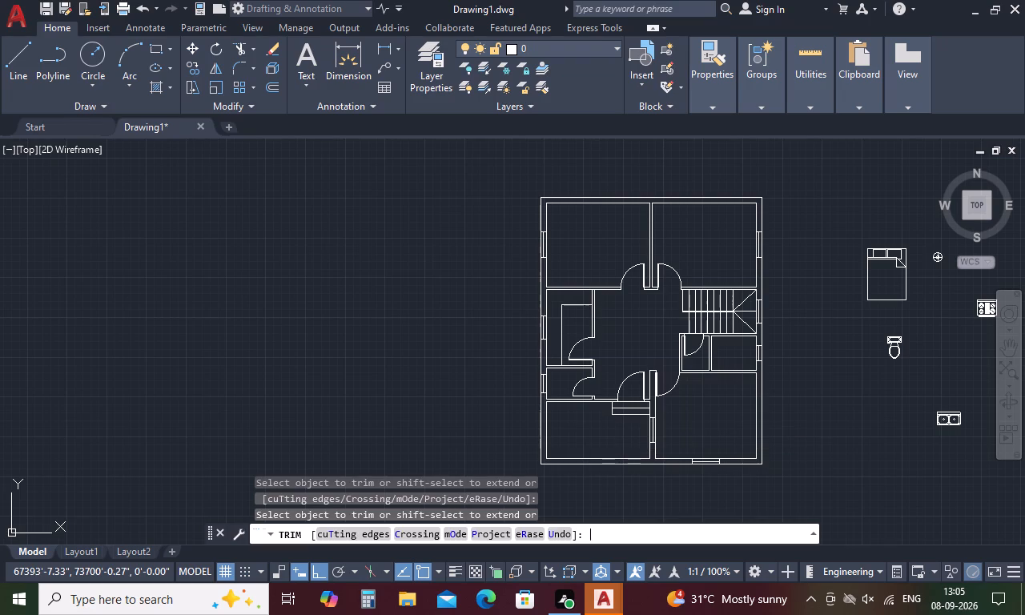
Move the range-oven block by its upper right corner onto the west room's north wall line, with Ortho off.
scroll(875, 340, down, 2)
scroll(922, 324, up, 4)
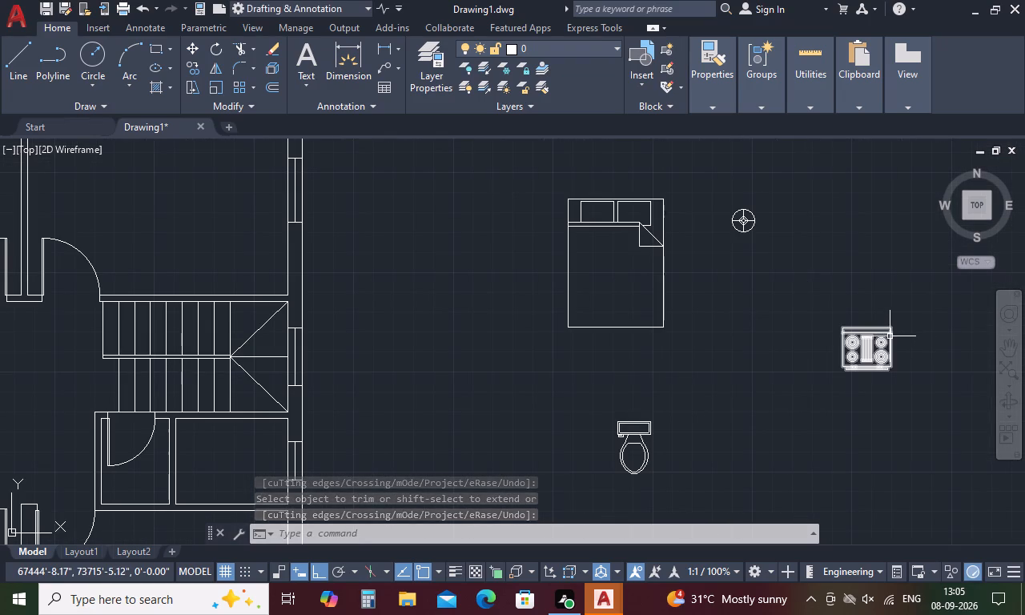
click(890, 336)
key(m)
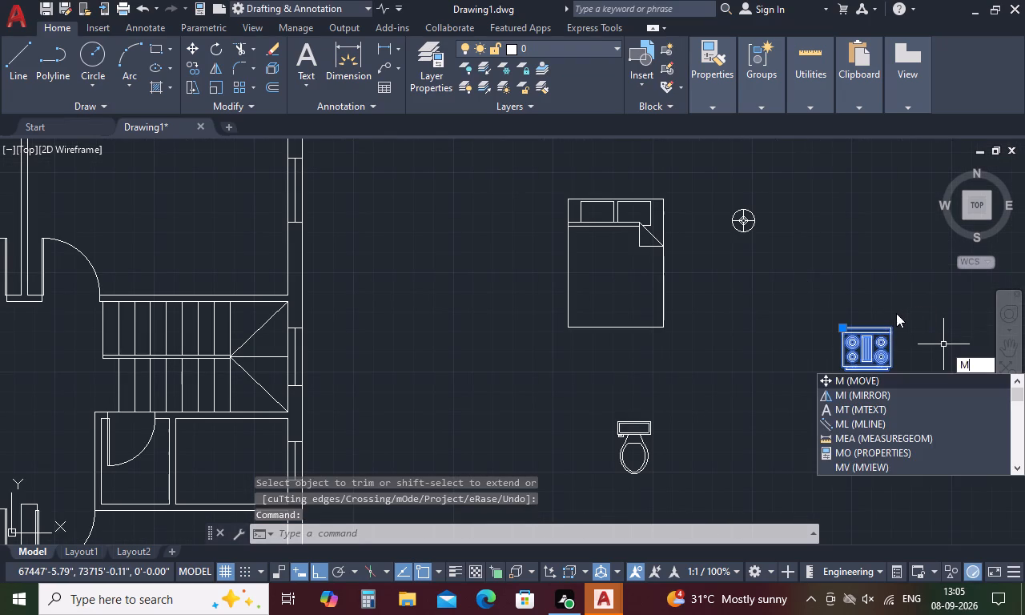
key(space)
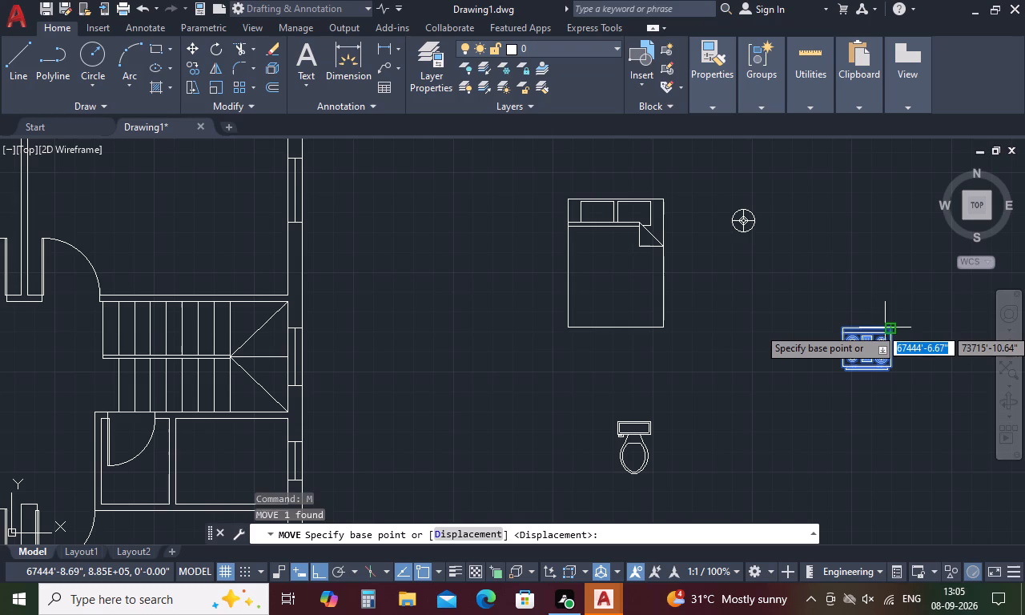
click(888, 327)
scroll(854, 320, down, 4)
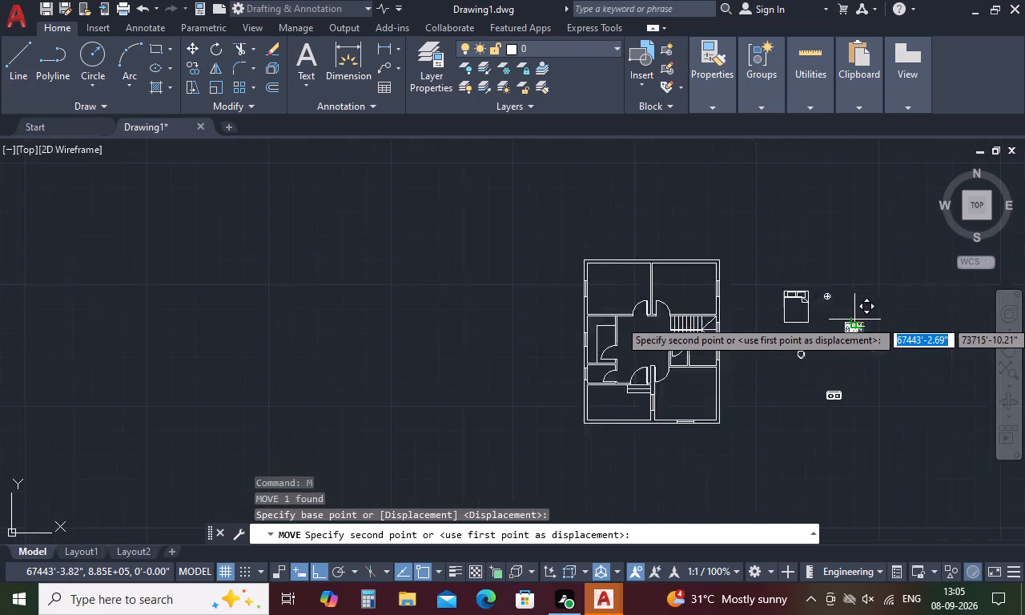
scroll(692, 327, up, 8)
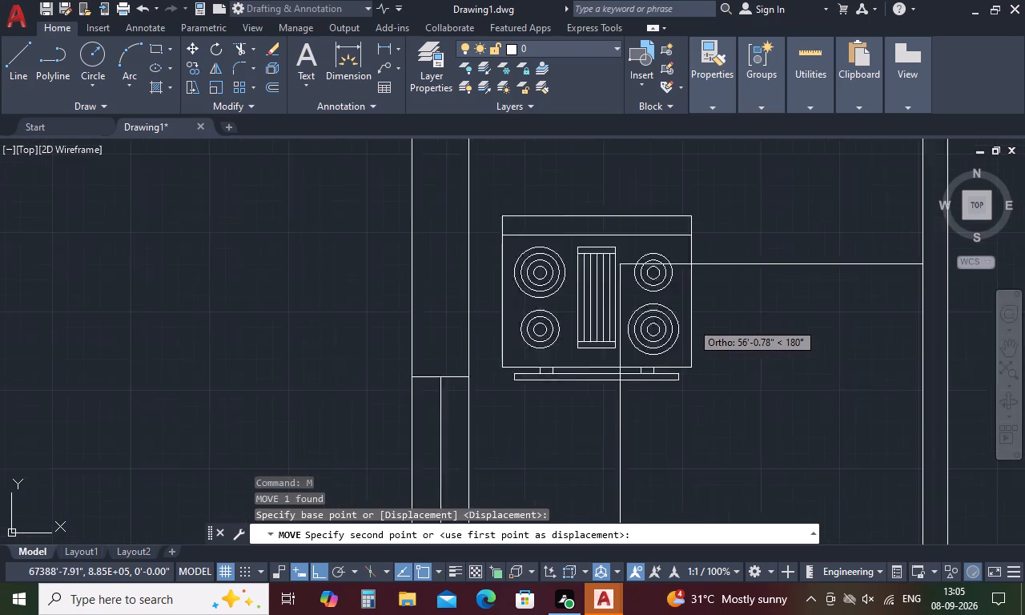
scroll(702, 325, down, 3)
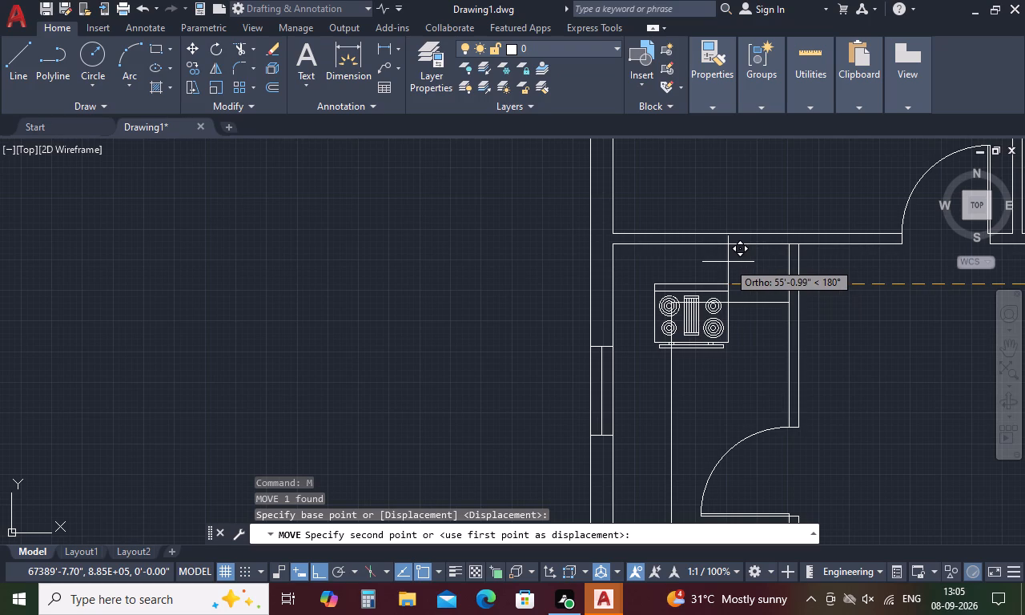
key(F8)
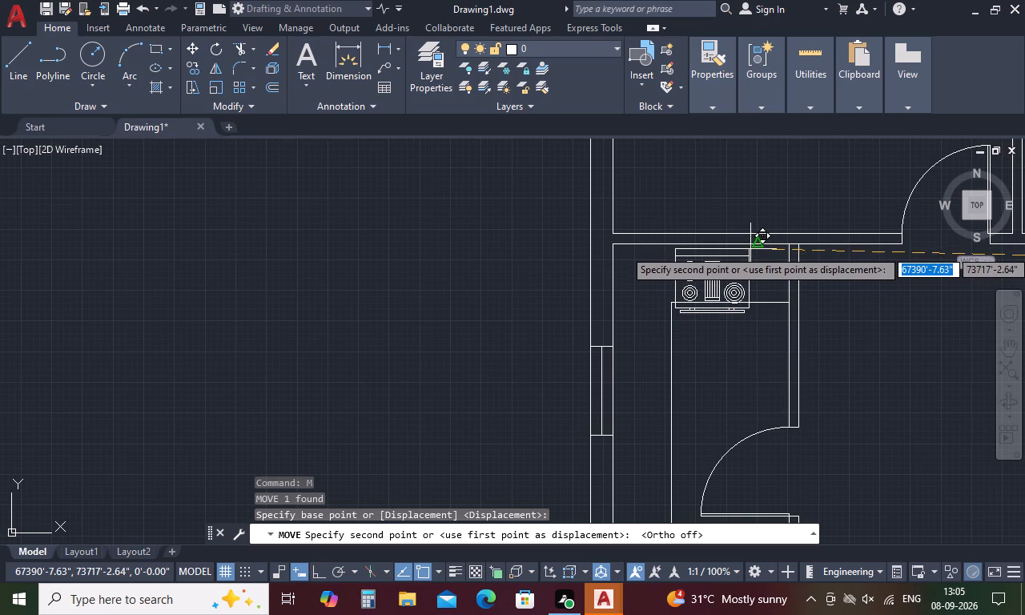
scroll(758, 249, up, 2)
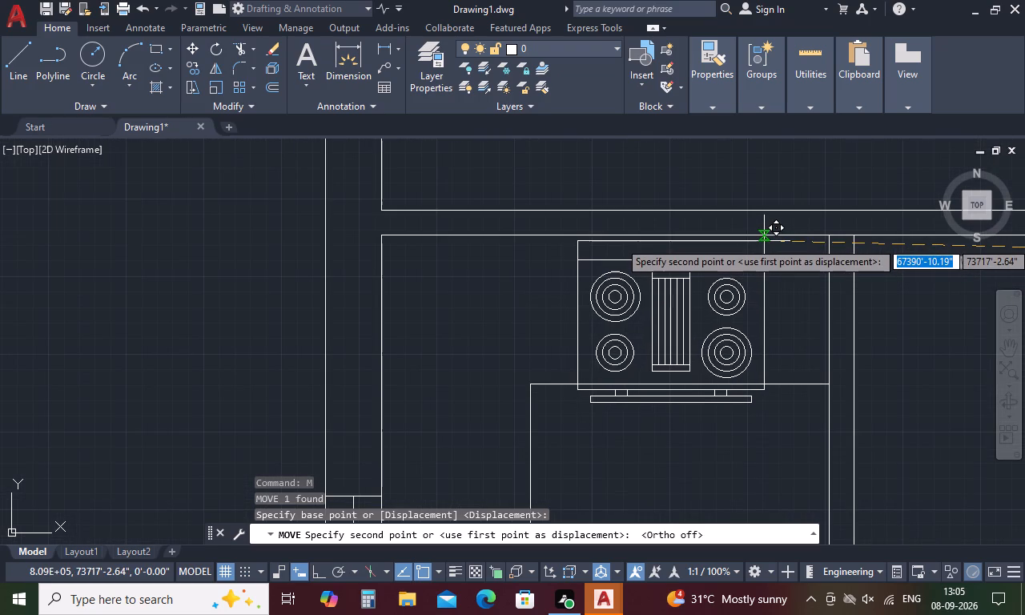
click(764, 239)
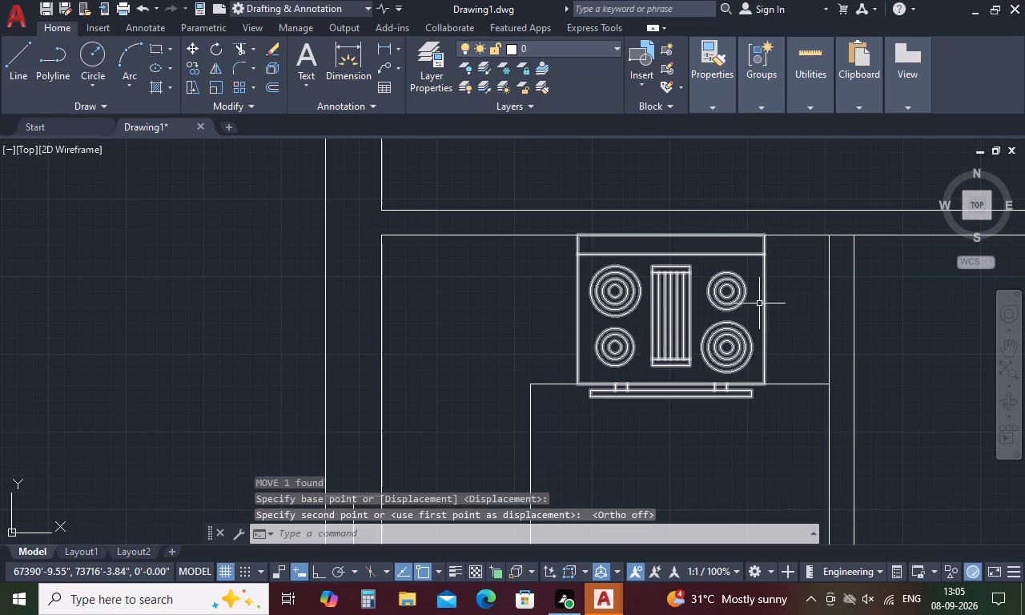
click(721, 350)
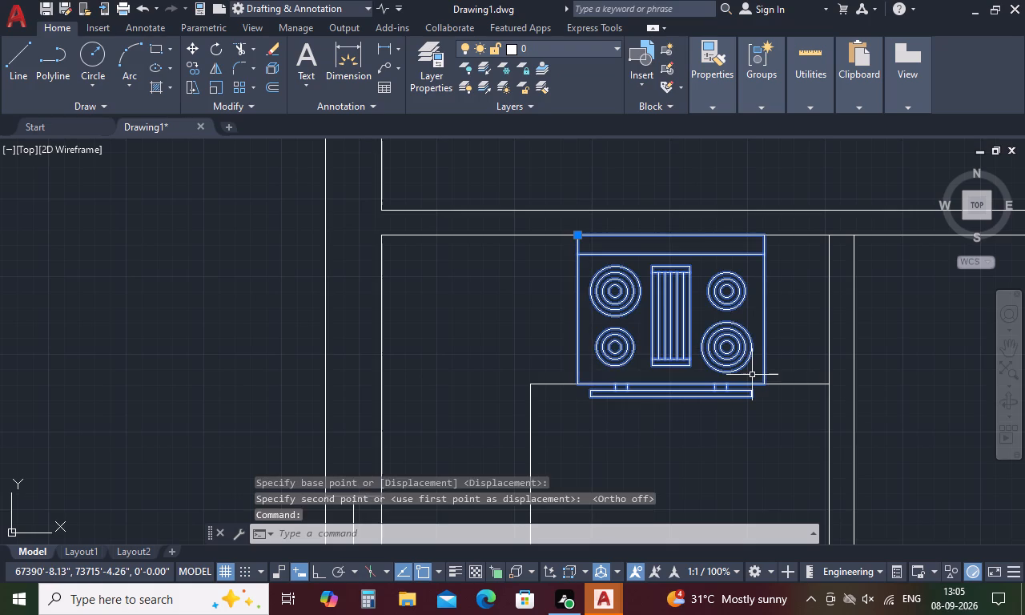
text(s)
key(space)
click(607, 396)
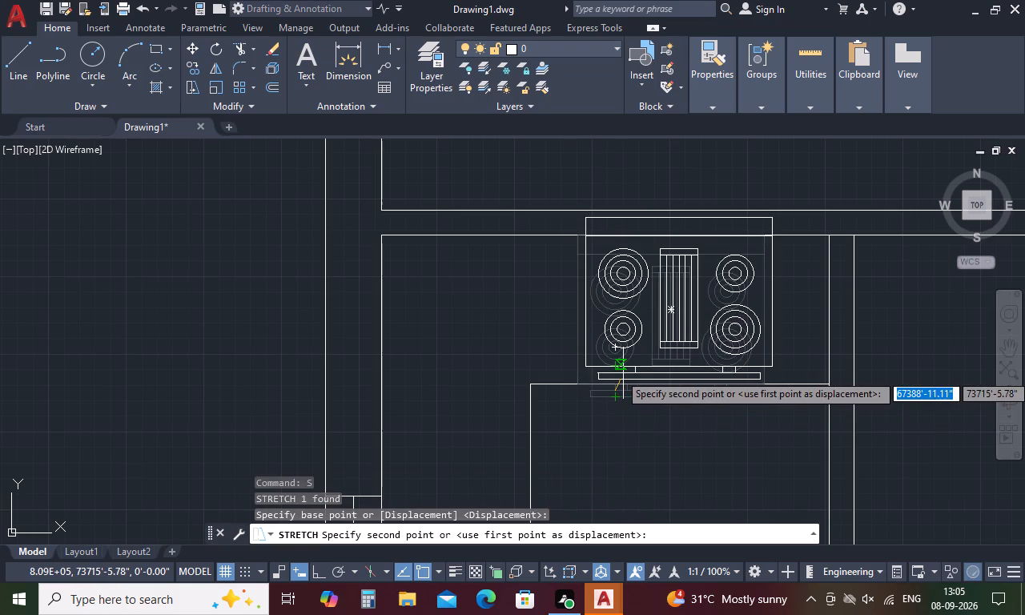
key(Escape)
Scale the range-oven block down slightly from a base point on its front handle.
click(660, 352)
right_click(660, 351)
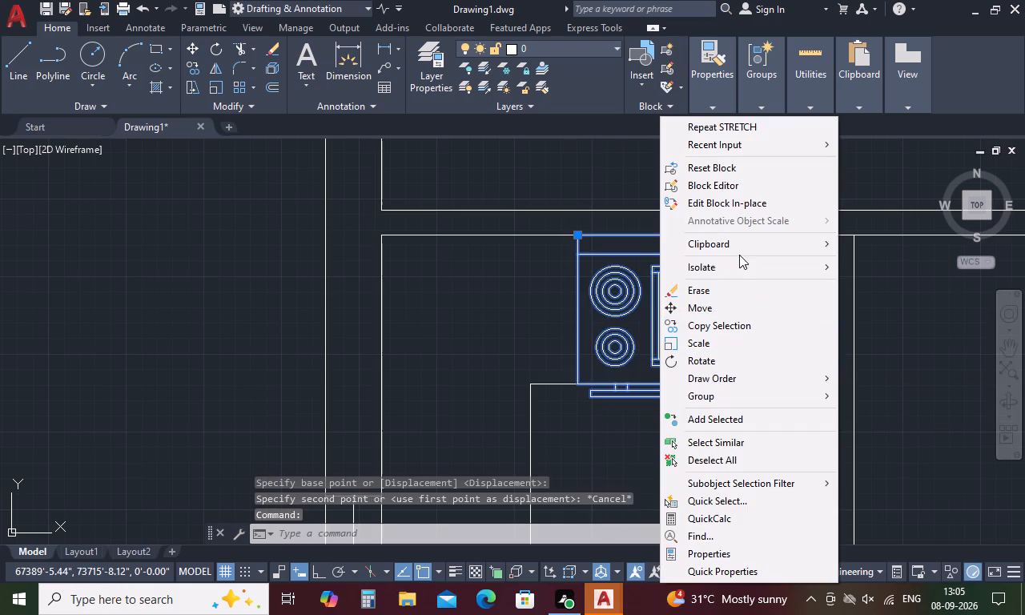
click(716, 346)
click(599, 398)
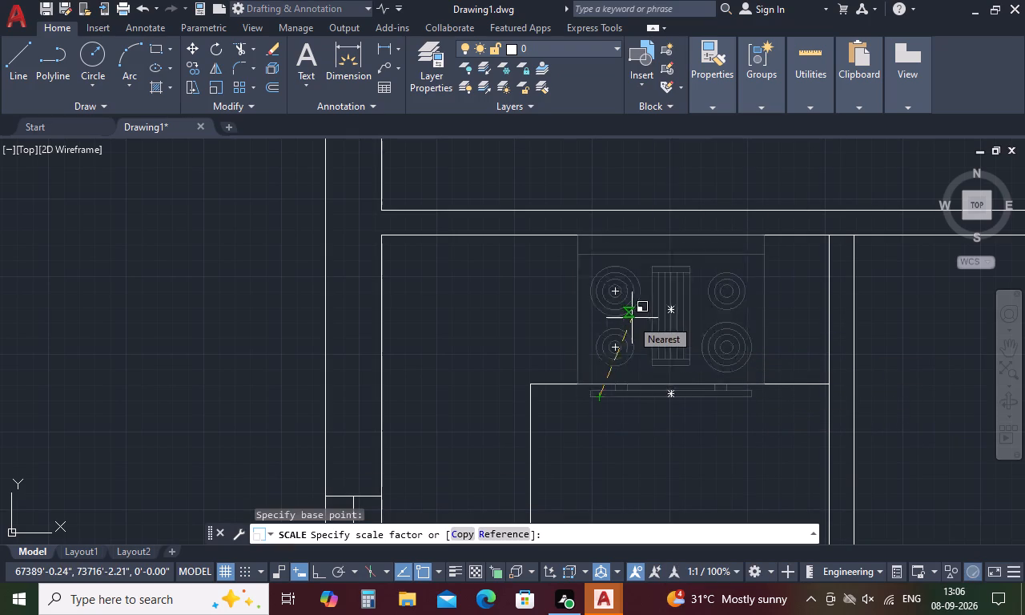
click(633, 317)
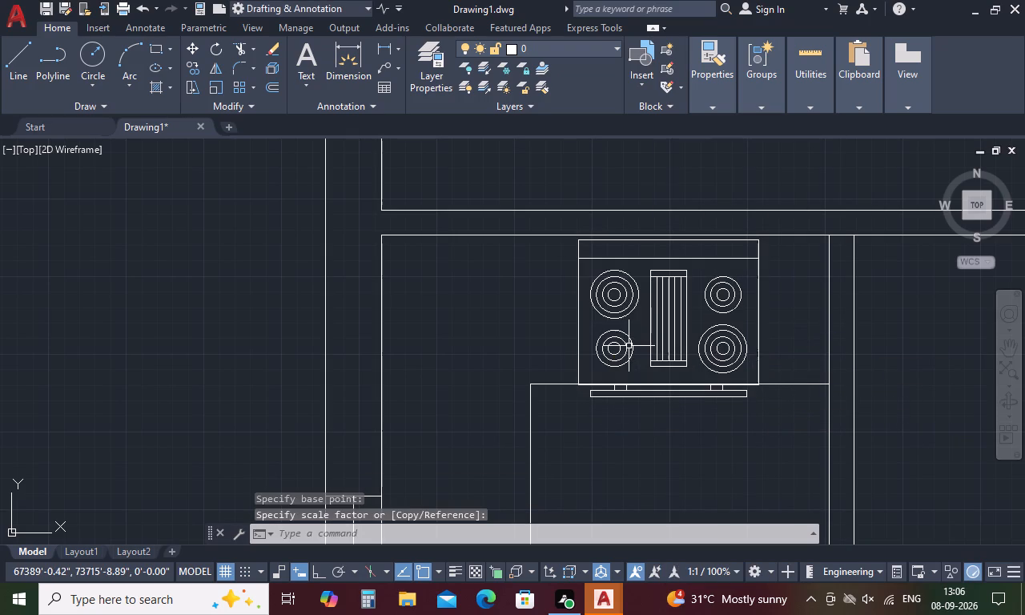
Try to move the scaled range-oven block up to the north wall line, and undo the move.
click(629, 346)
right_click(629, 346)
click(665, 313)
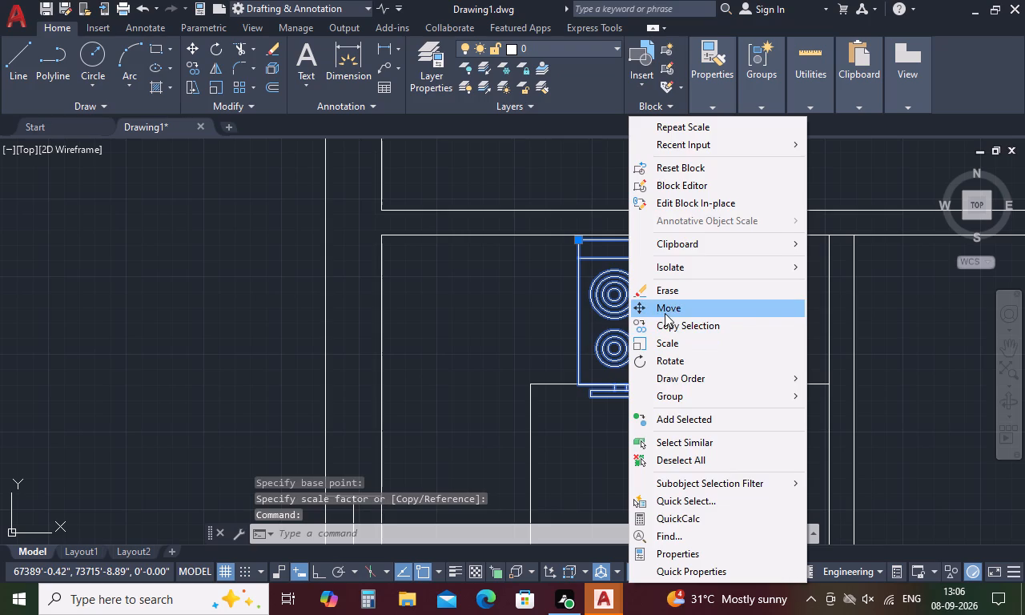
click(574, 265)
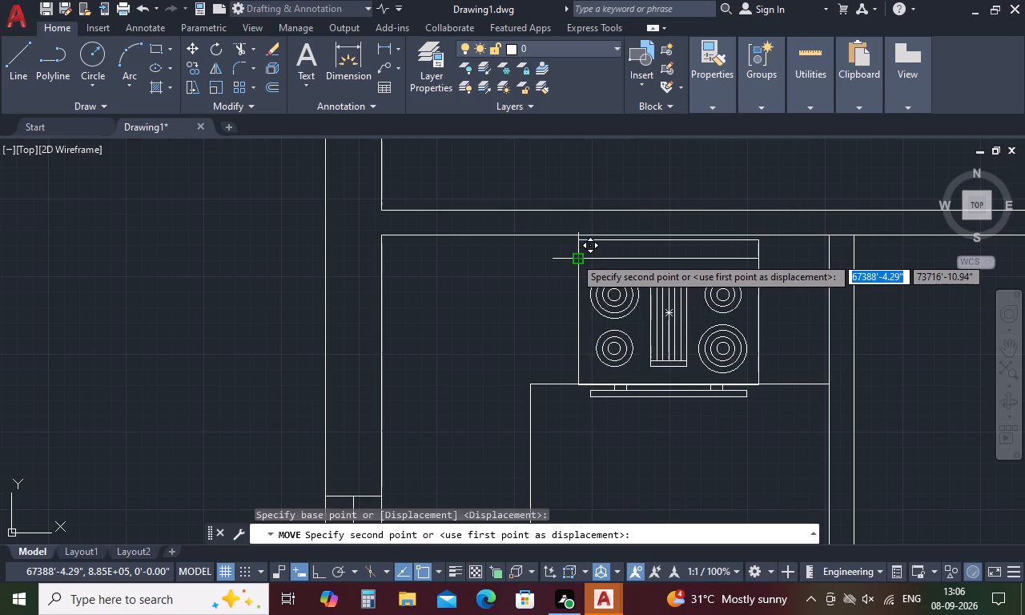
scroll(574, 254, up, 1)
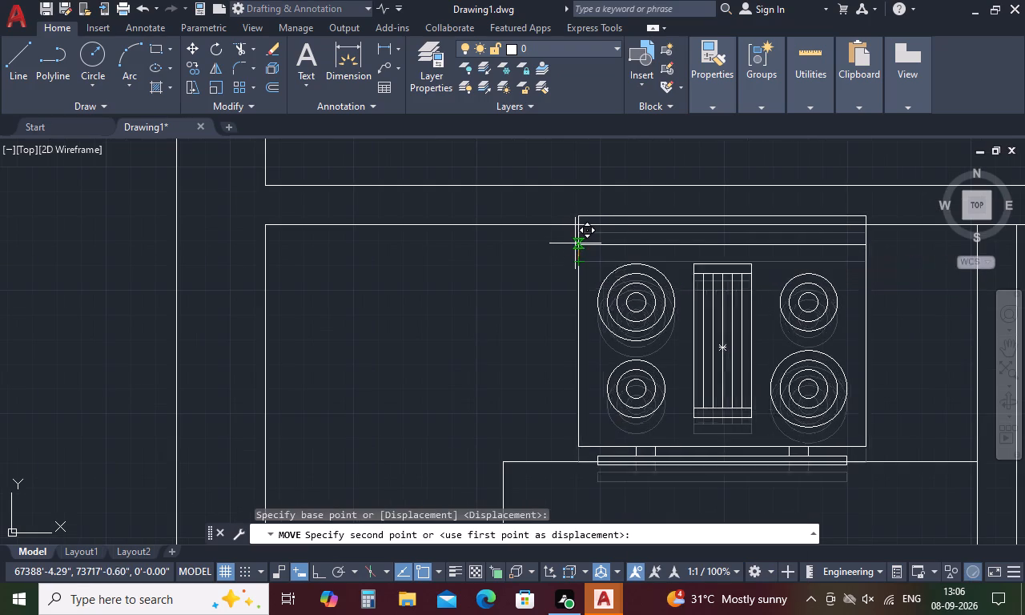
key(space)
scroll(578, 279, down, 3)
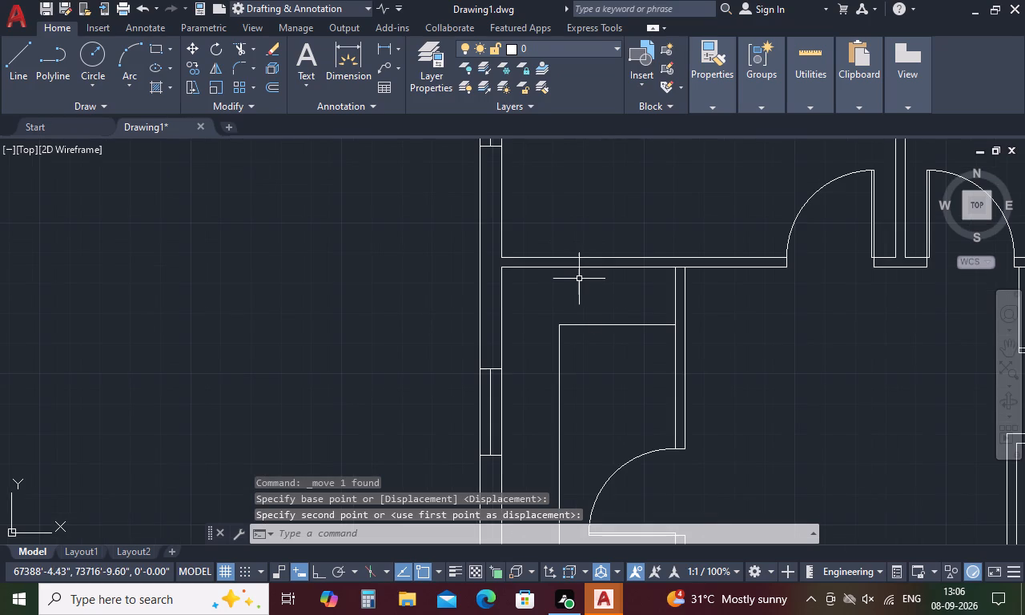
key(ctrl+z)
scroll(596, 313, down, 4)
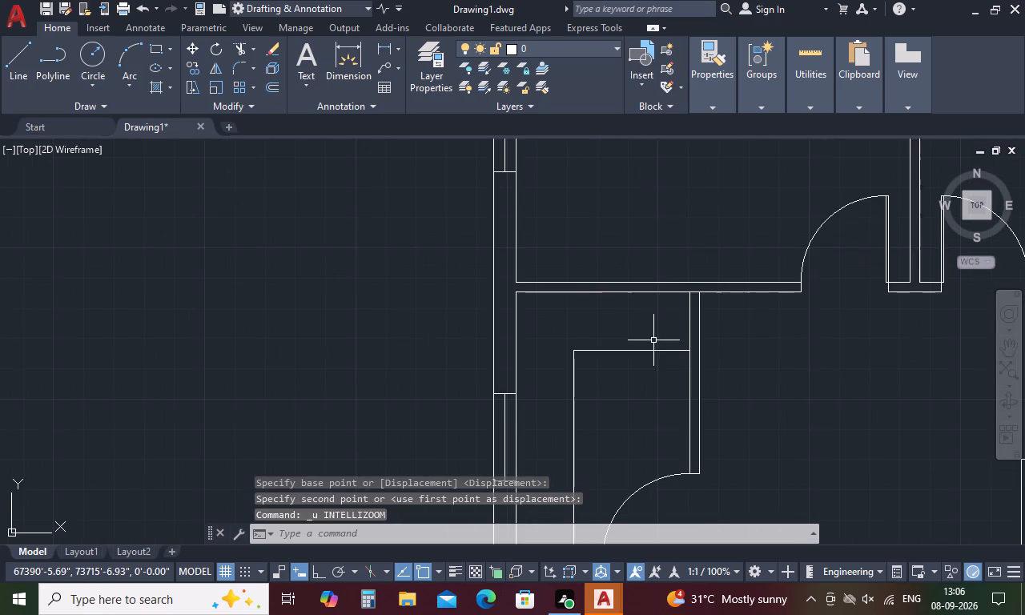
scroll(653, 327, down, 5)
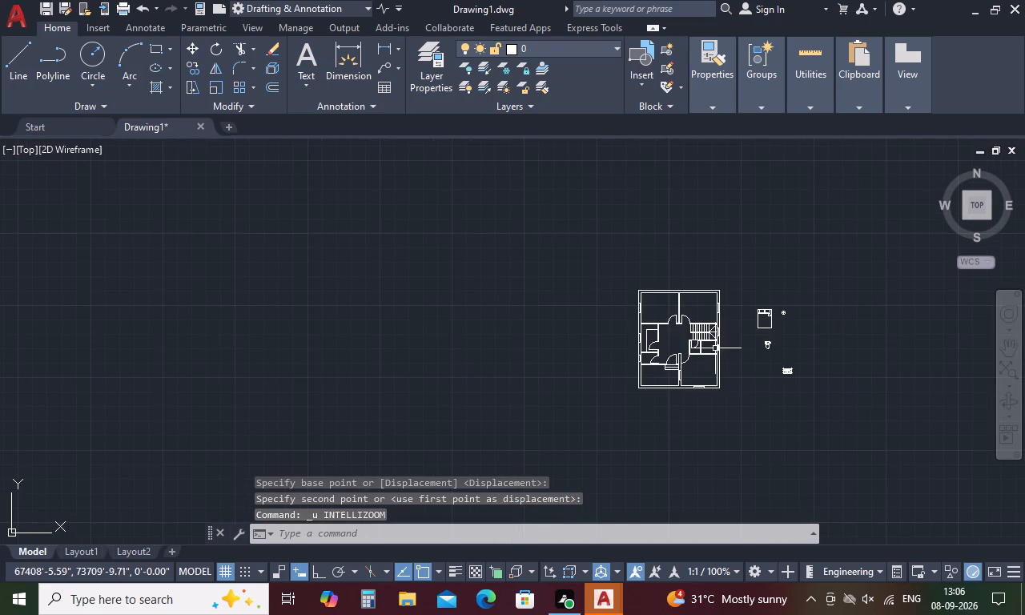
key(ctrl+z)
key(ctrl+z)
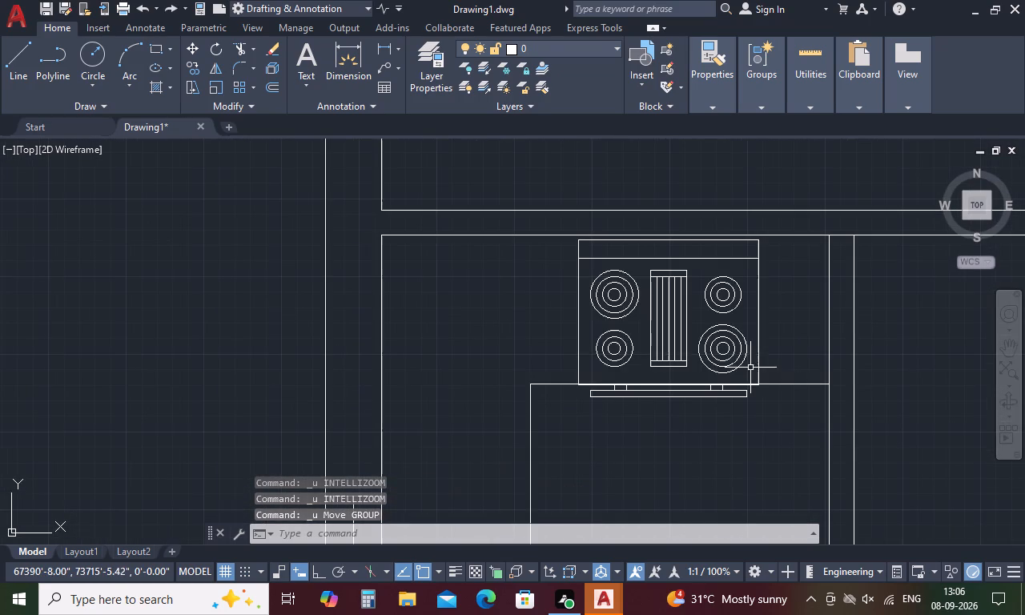
Scale the range-oven block down again from a base point on its upper left burner so it fits the counter depth.
click(703, 348)
right_click(703, 347)
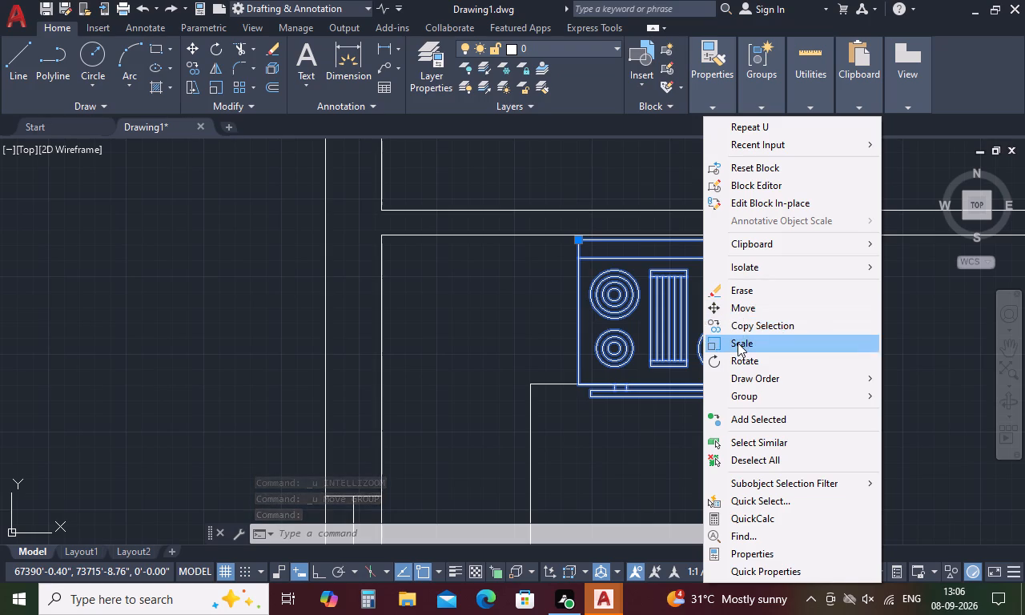
click(738, 343)
click(619, 284)
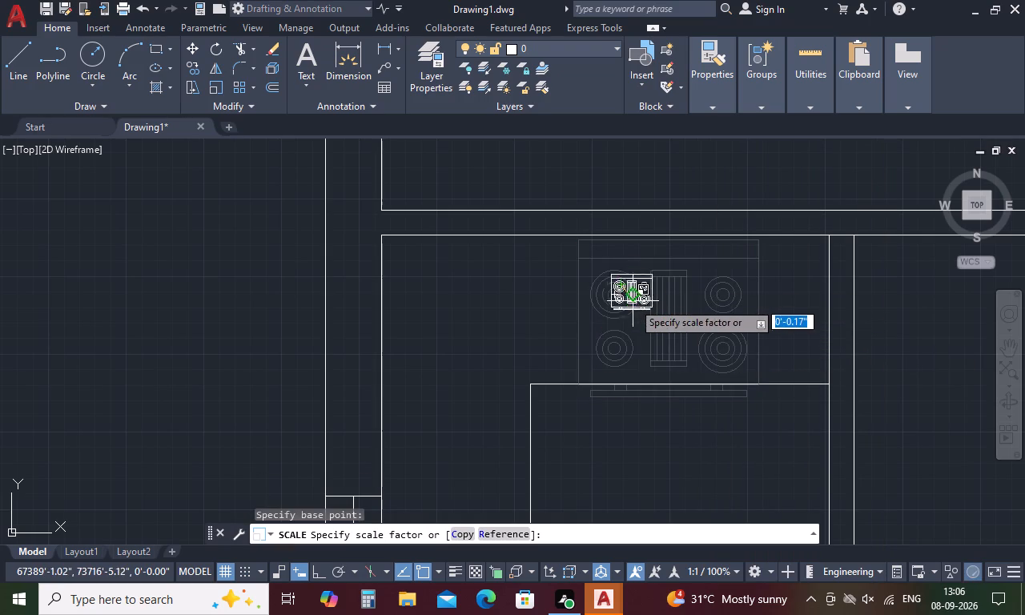
click(666, 347)
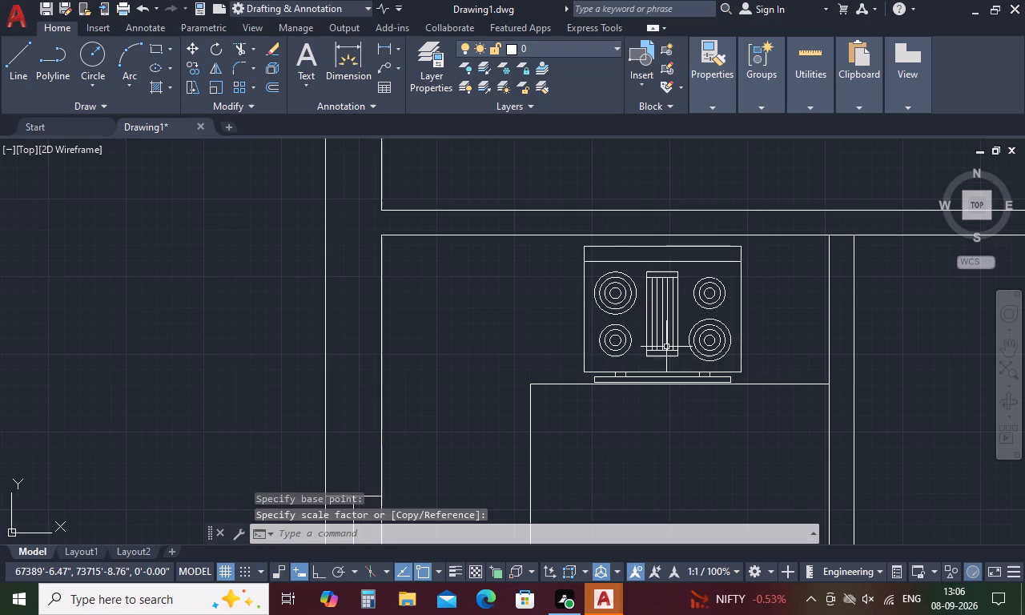
Move the range-oven block by its upper left corner slightly up toward the west room's north wall line.
click(597, 260)
key(m)
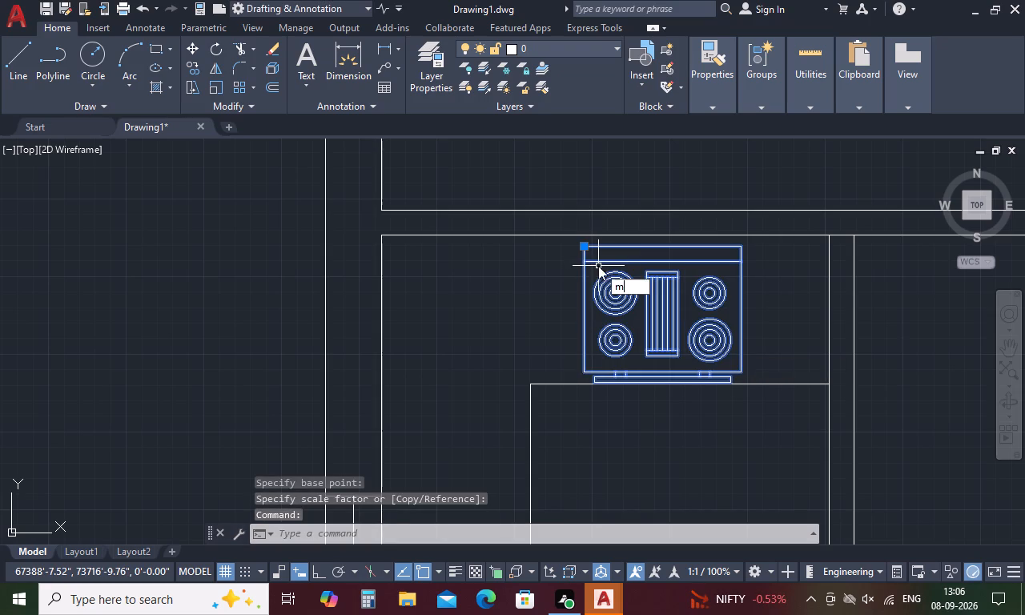
key(space)
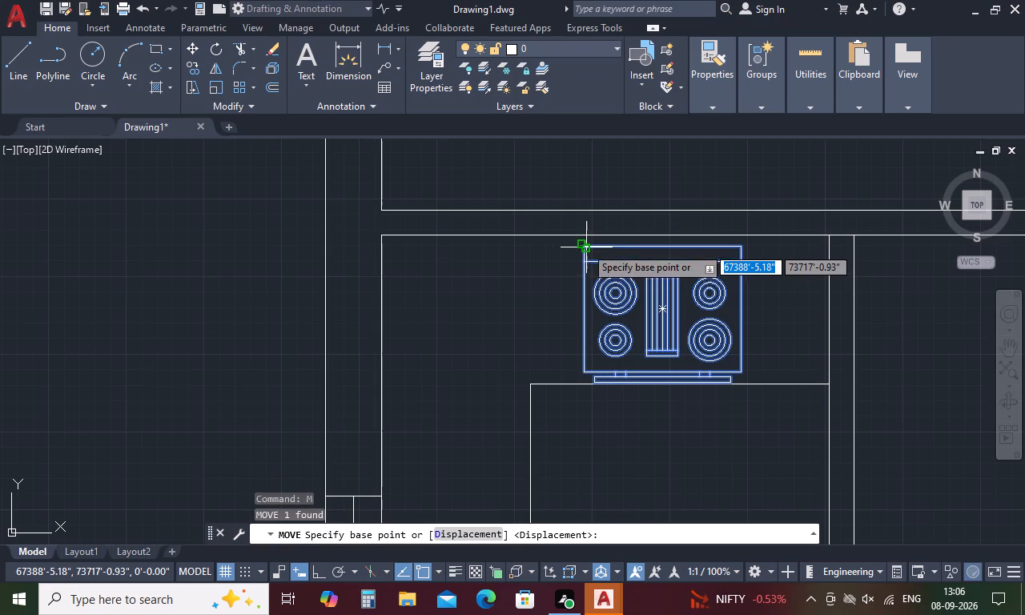
scroll(584, 244, up, 3)
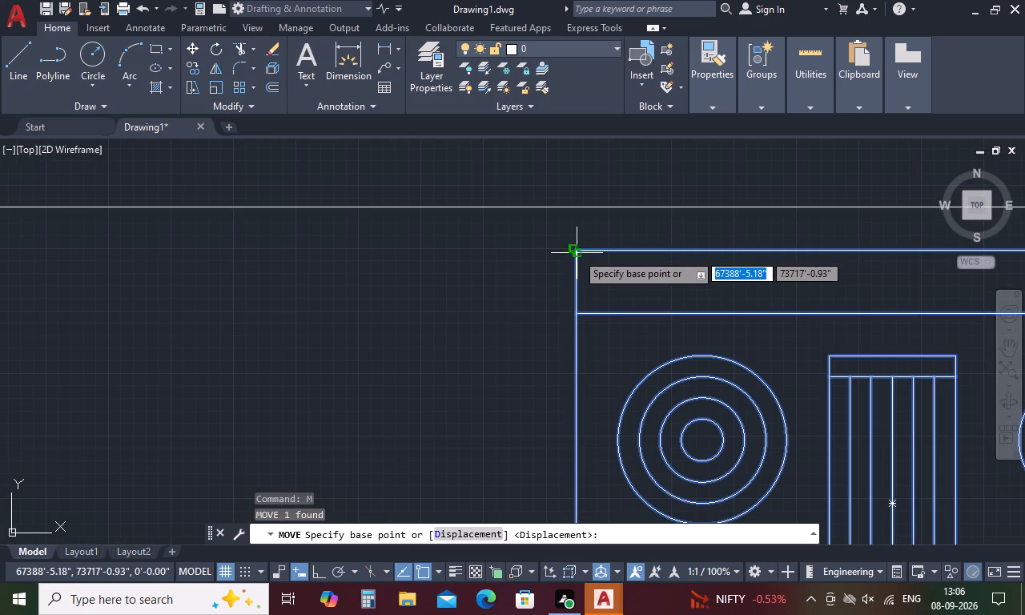
click(577, 253)
click(572, 233)
Rotate the double-sink block 270° about its centre with Ortho on so it stands vertically.
scroll(572, 232, down, 3)
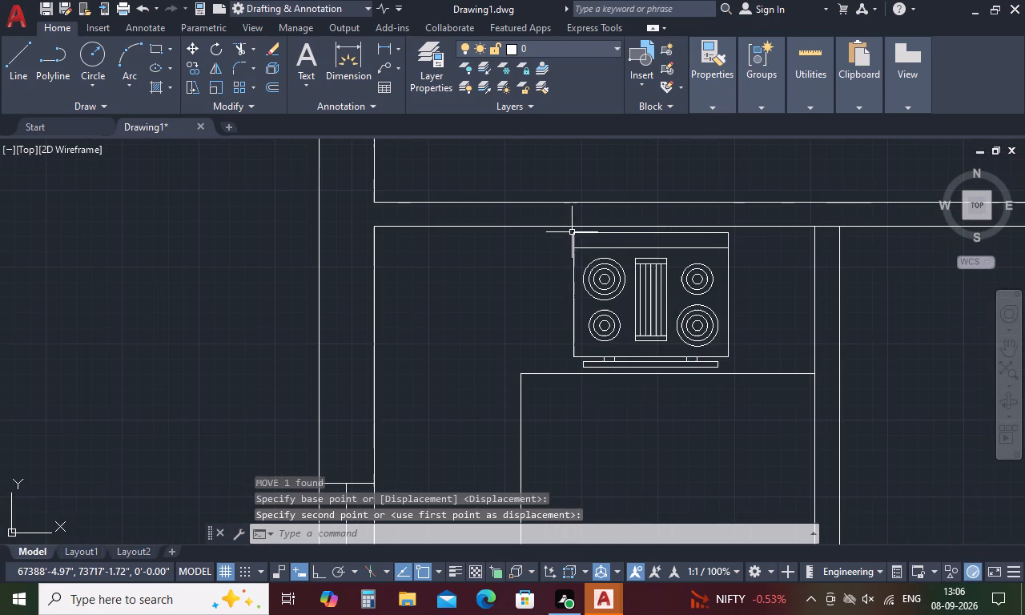
scroll(580, 240, down, 3)
scroll(627, 291, down, 2)
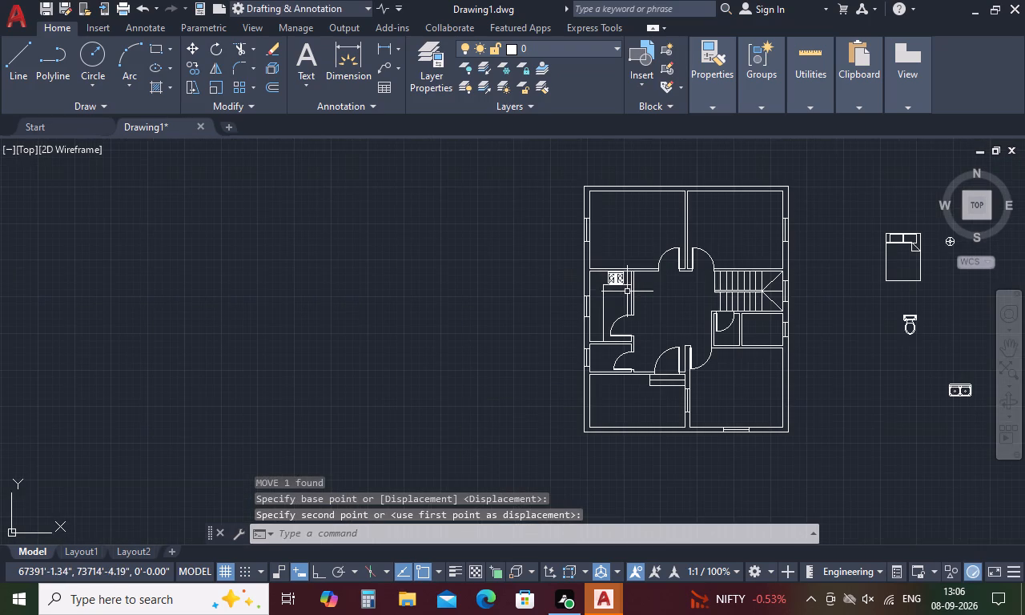
click(963, 387)
right_click(965, 388)
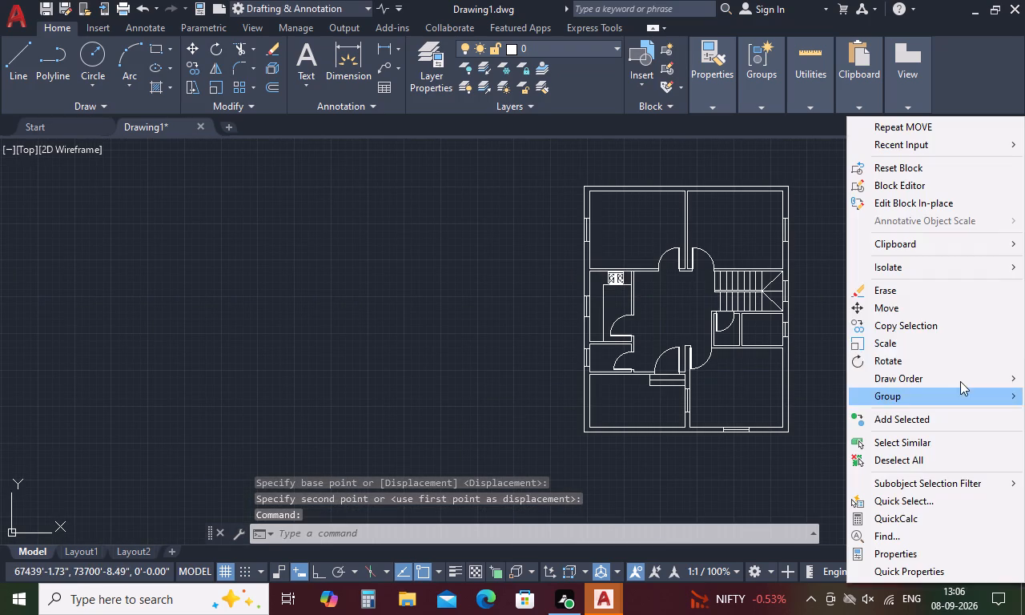
click(911, 358)
scroll(897, 351, down, 3)
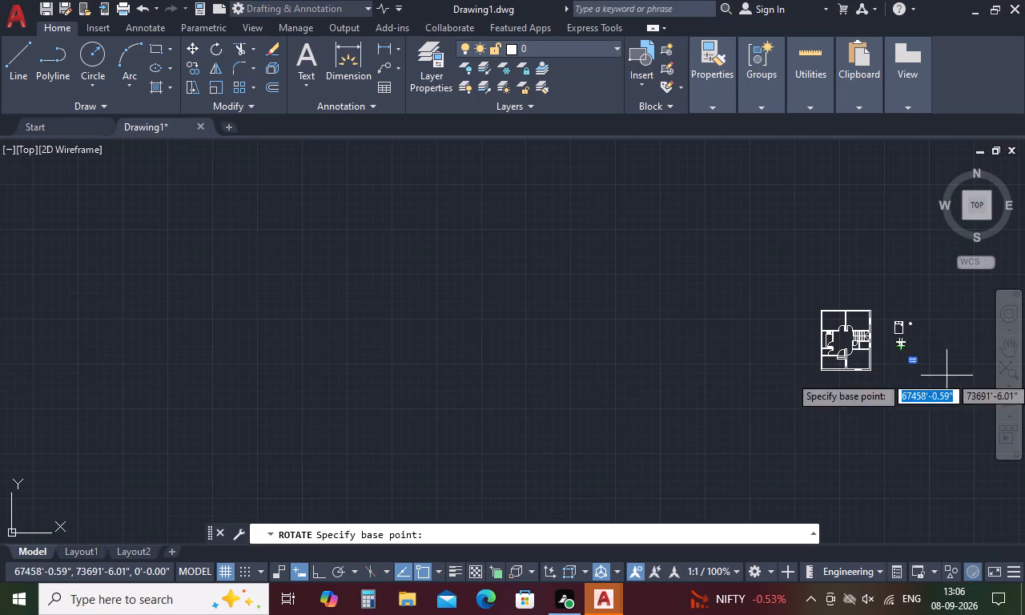
scroll(949, 365, up, 3)
scroll(778, 335, up, 3)
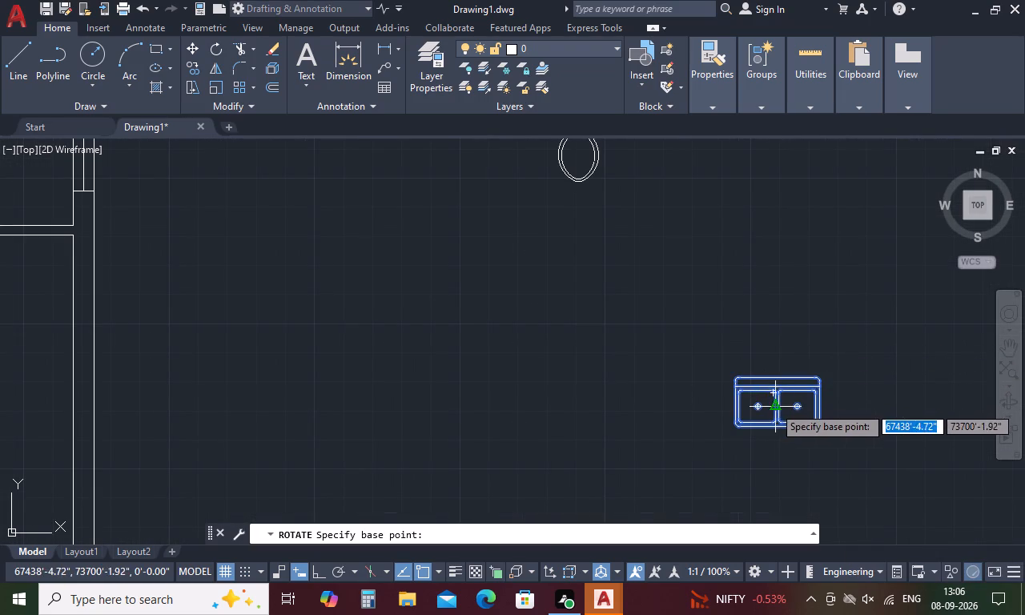
click(774, 406)
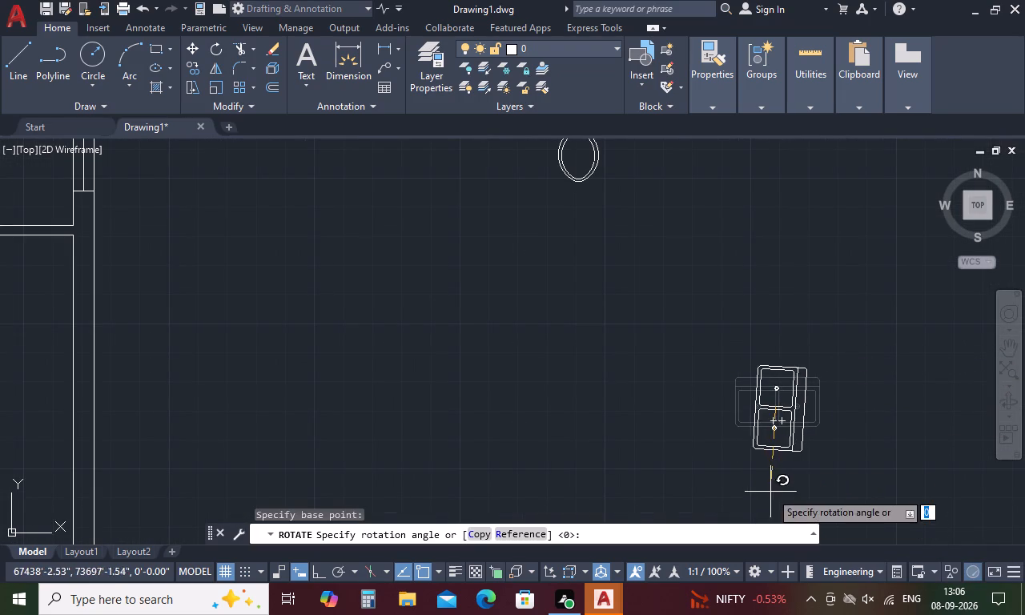
key(F8)
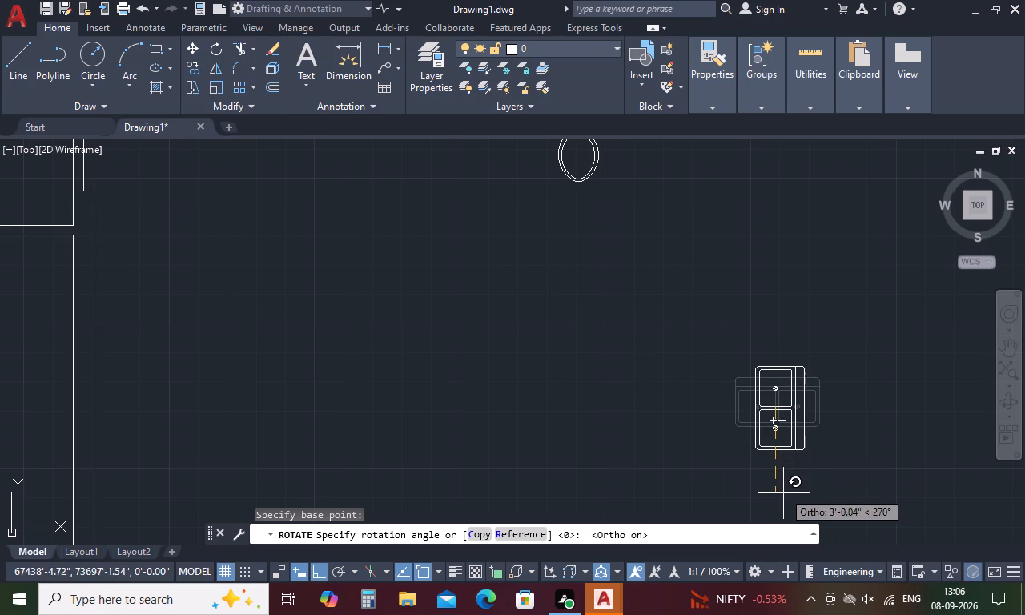
click(783, 494)
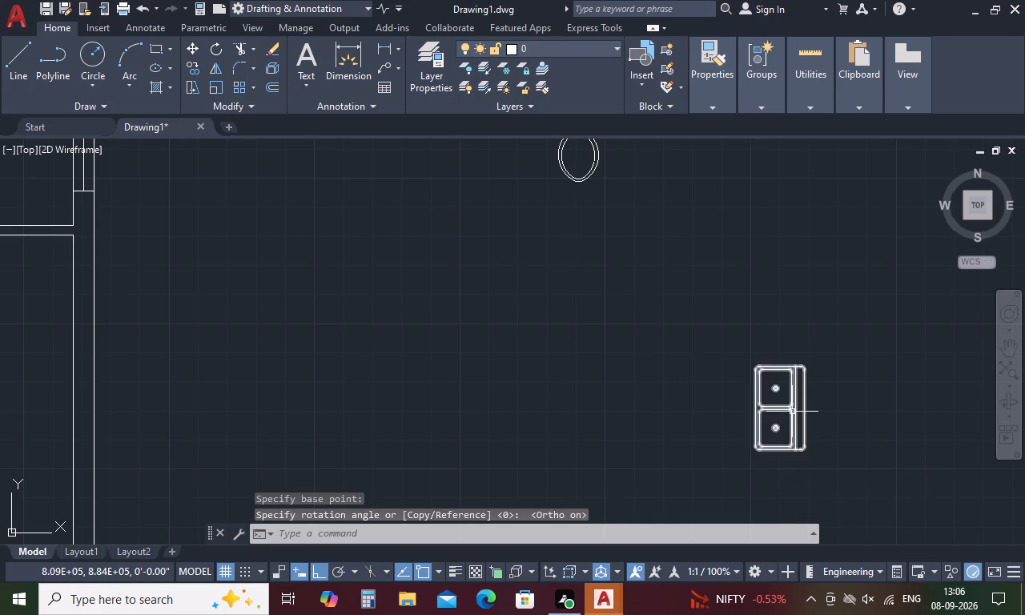
Move the rotated sink block onto the west wall counter in the kitchen, below the window, with Ortho off.
click(792, 412)
key(m)
key(space)
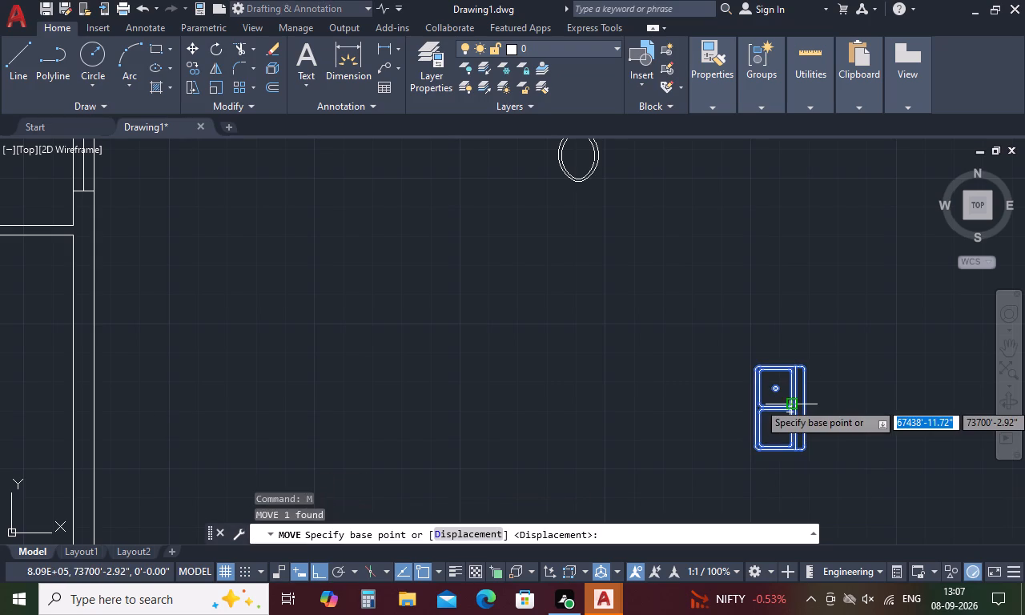
click(794, 408)
scroll(750, 358, down, 3)
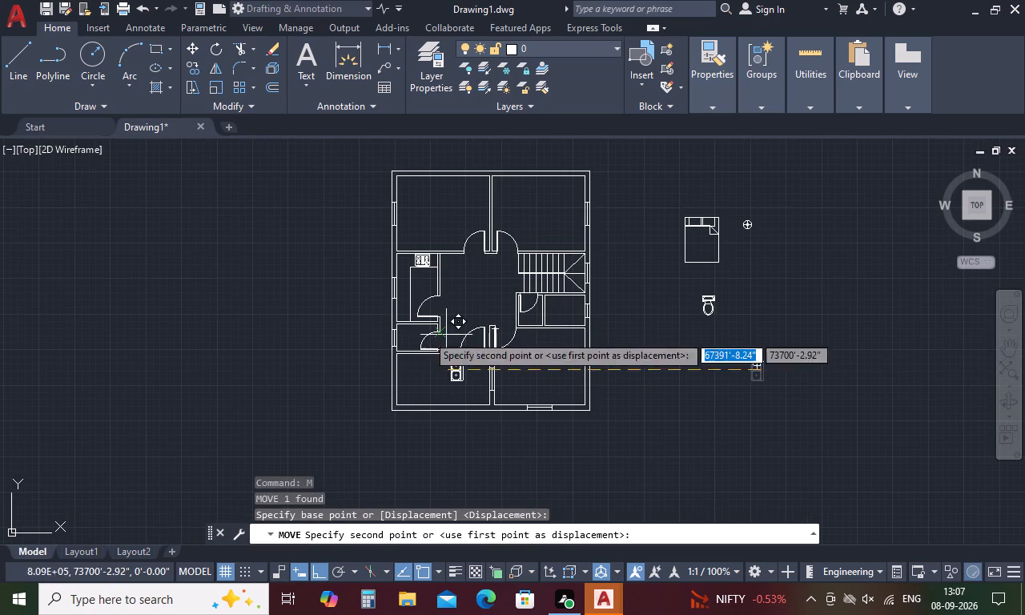
key(F8)
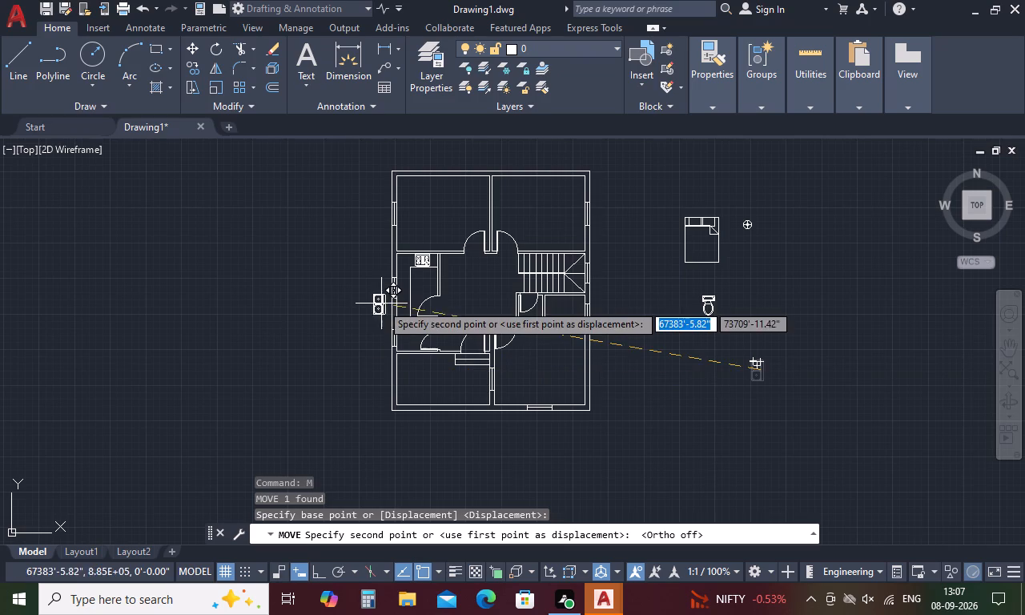
scroll(388, 299, up, 3)
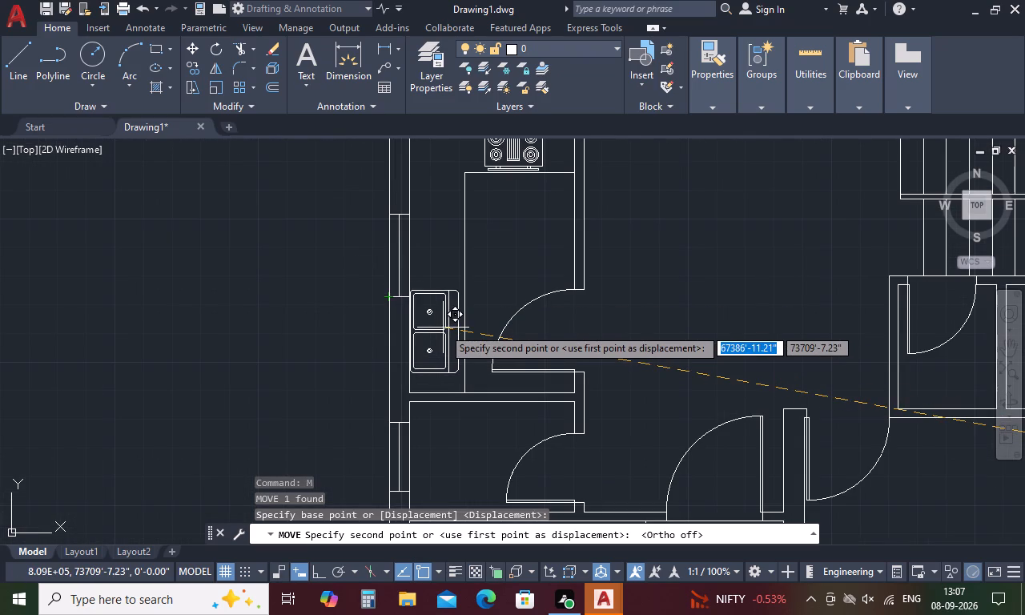
scroll(445, 332, up, 3)
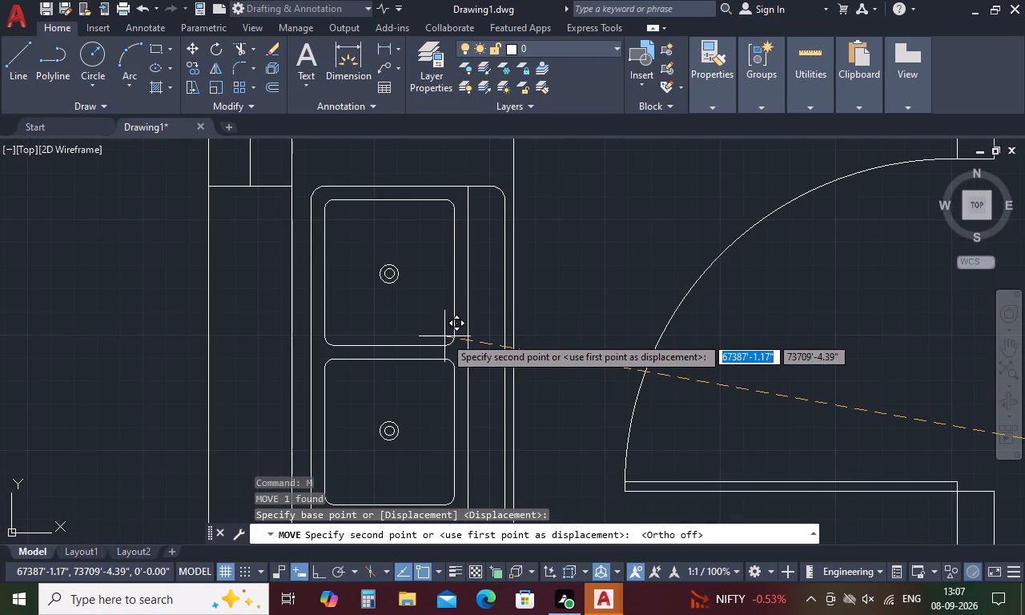
click(444, 336)
Move the round bedside block by its right quadrant point onto the bed's left edge beside the pillows.
scroll(444, 326, down, 4)
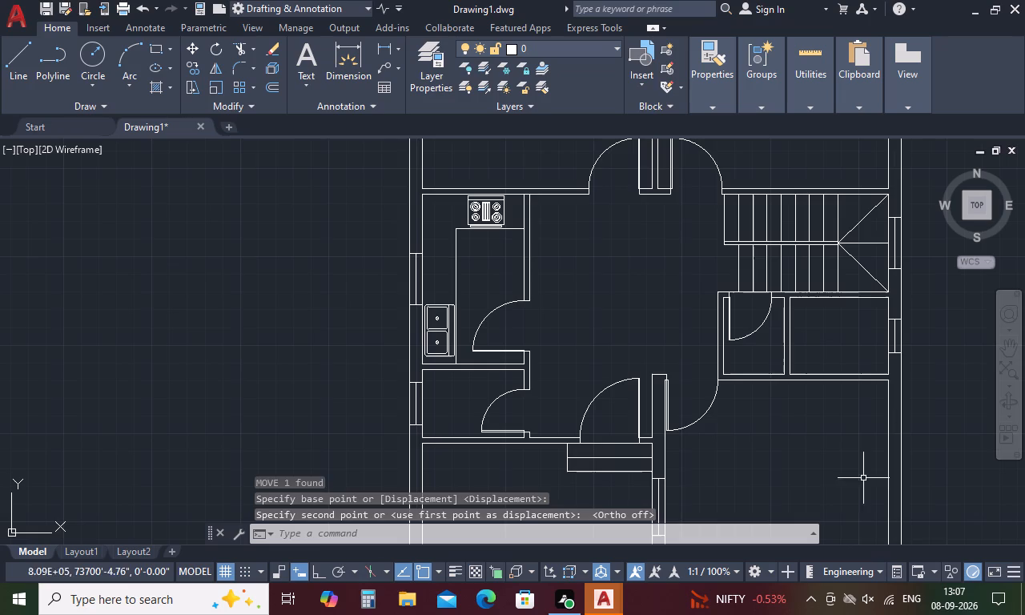
scroll(729, 386, down, 3)
scroll(858, 321, up, 3)
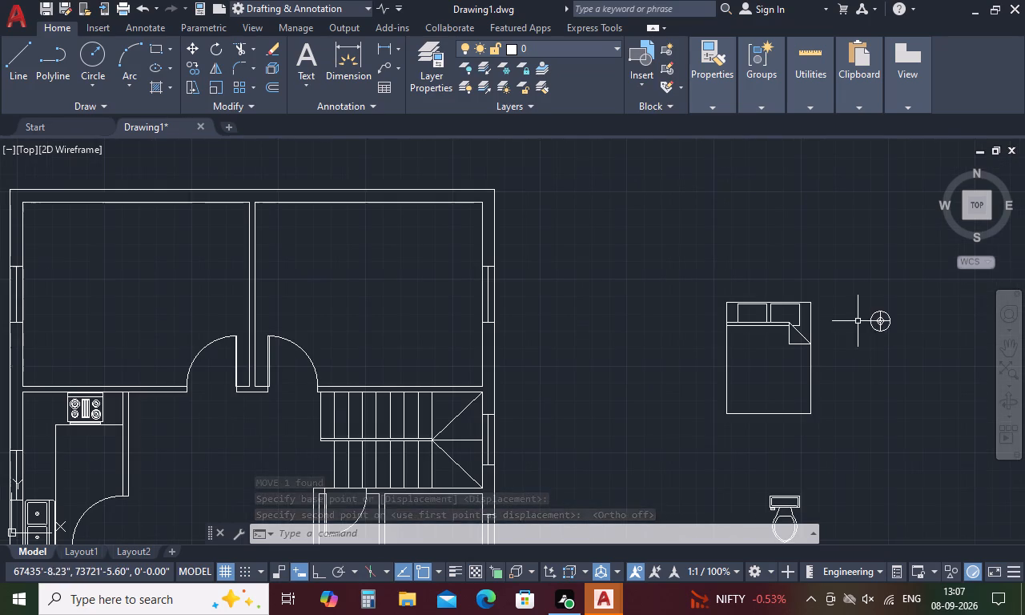
click(888, 321)
text(m)
key(space)
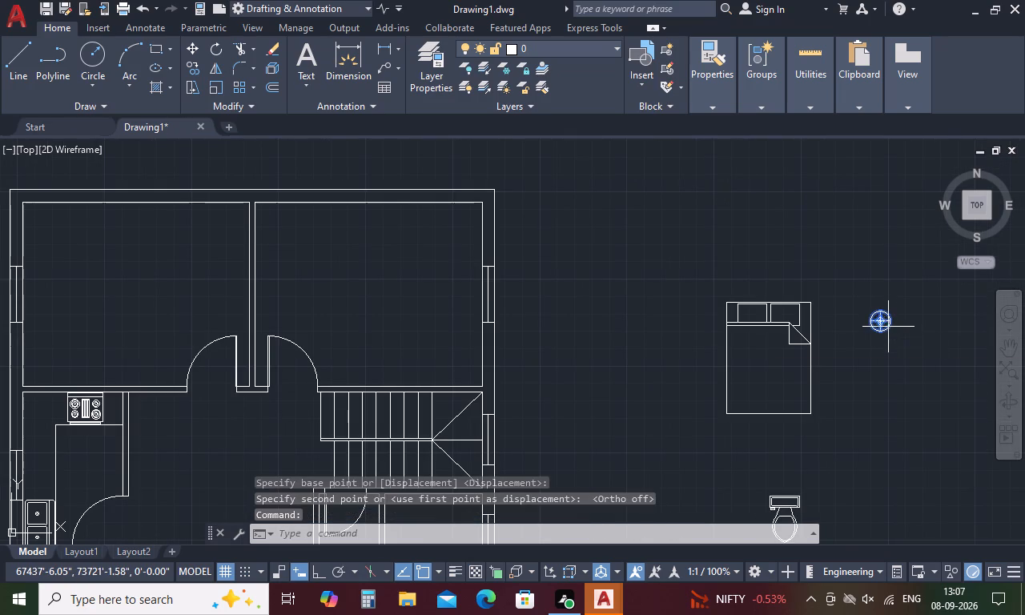
scroll(859, 303, up, 4)
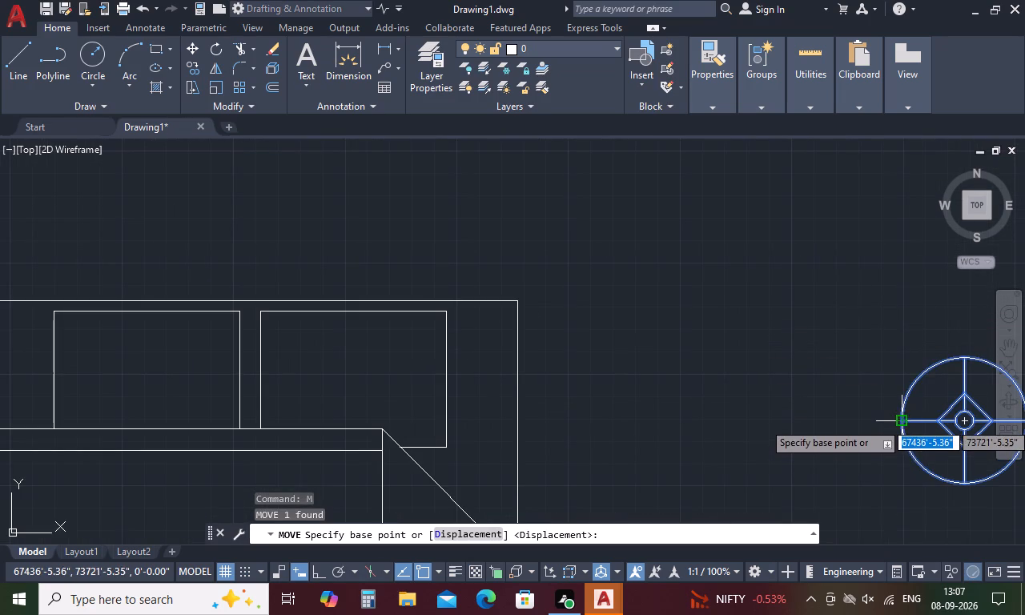
scroll(900, 416, down, 3)
scroll(939, 414, up, 3)
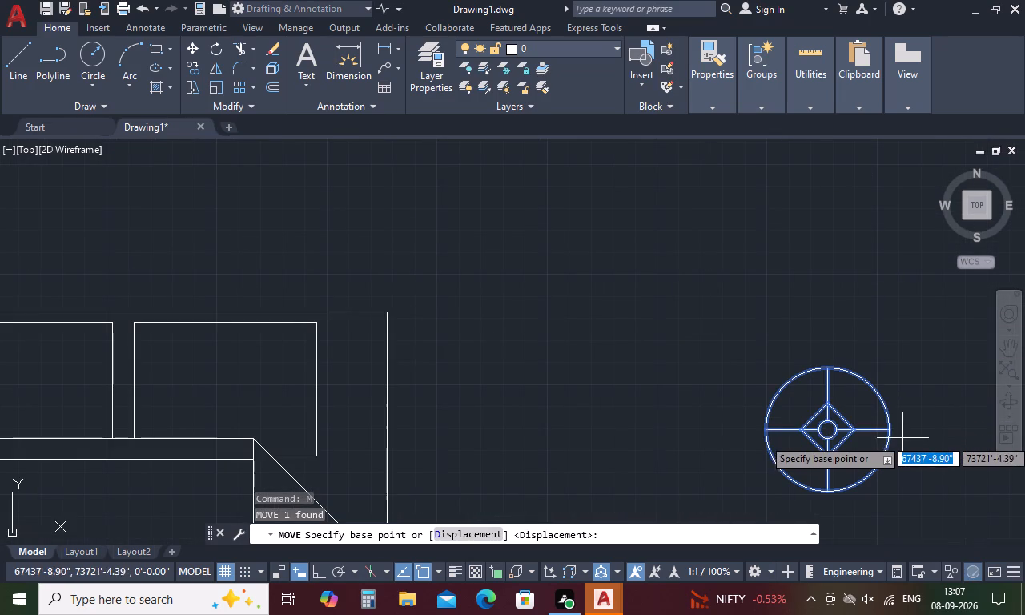
click(890, 432)
scroll(890, 428, down, 3)
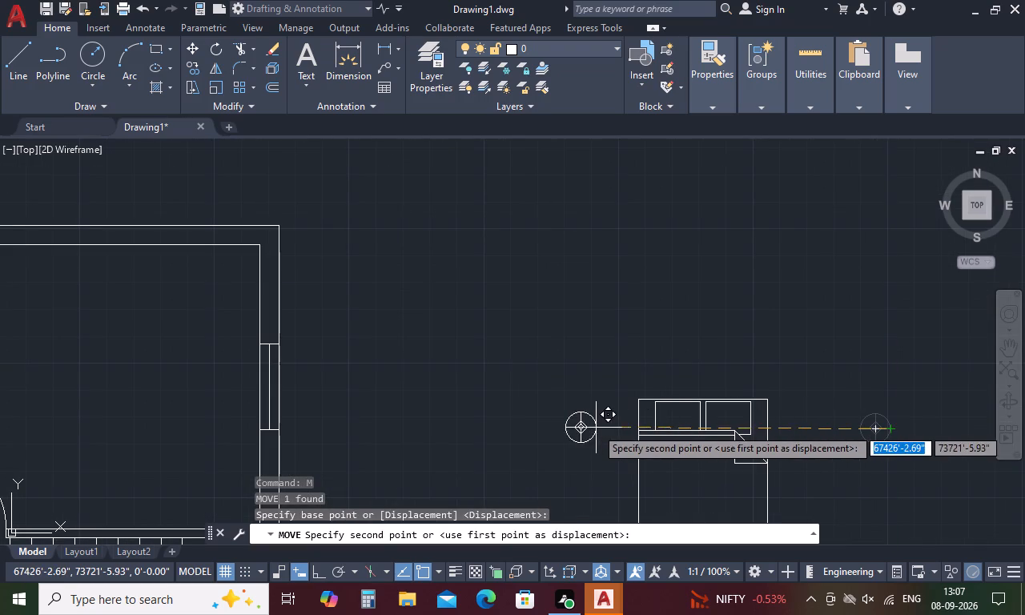
scroll(596, 428, up, 4)
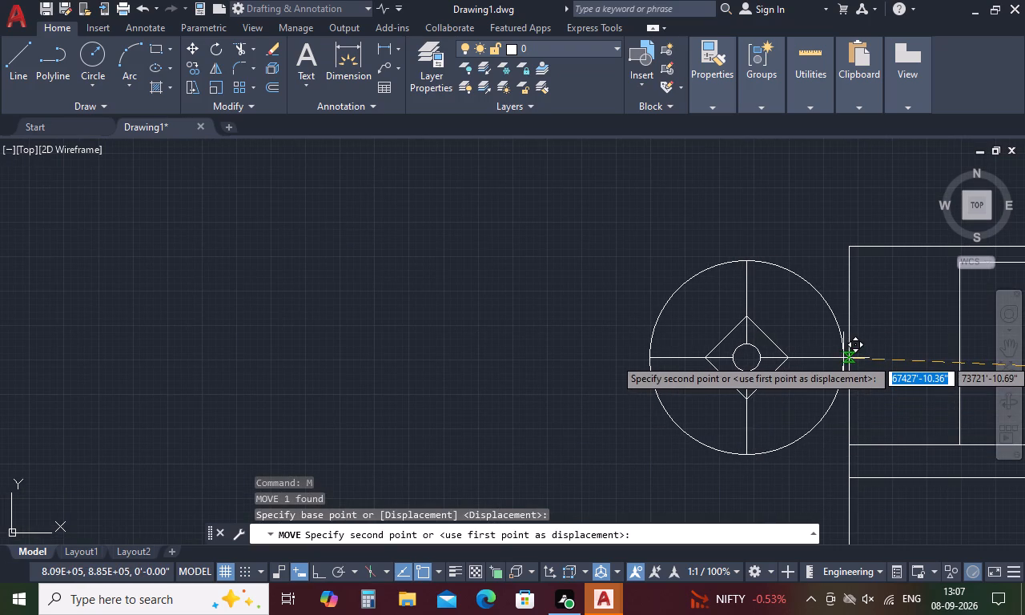
click(849, 363)
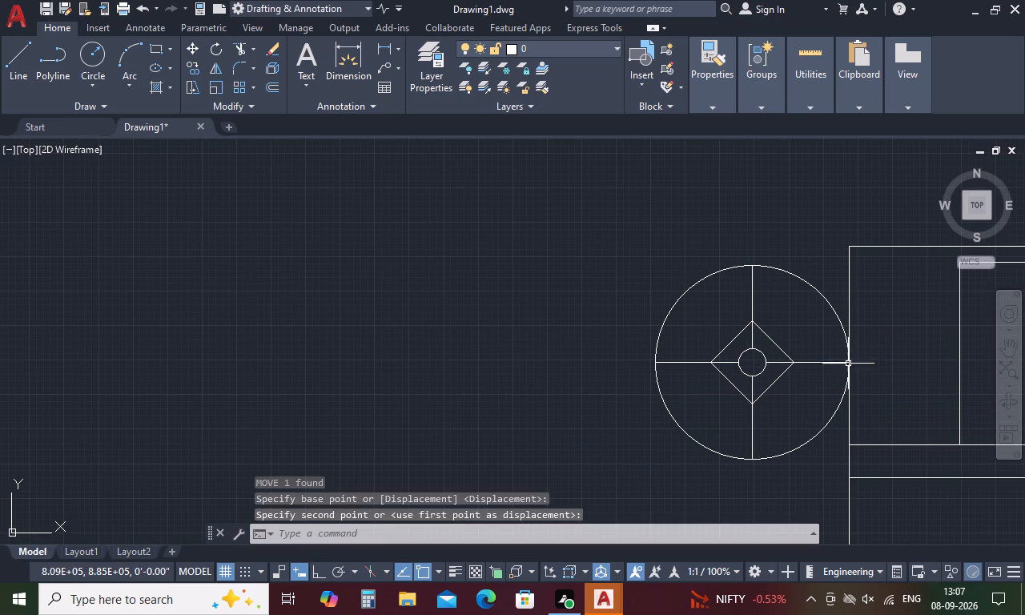
Mirror the round bedside block across the bed's vertical centre line with Ortho on, keeping the original.
click(822, 427)
scroll(785, 386, down, 4)
key(m)
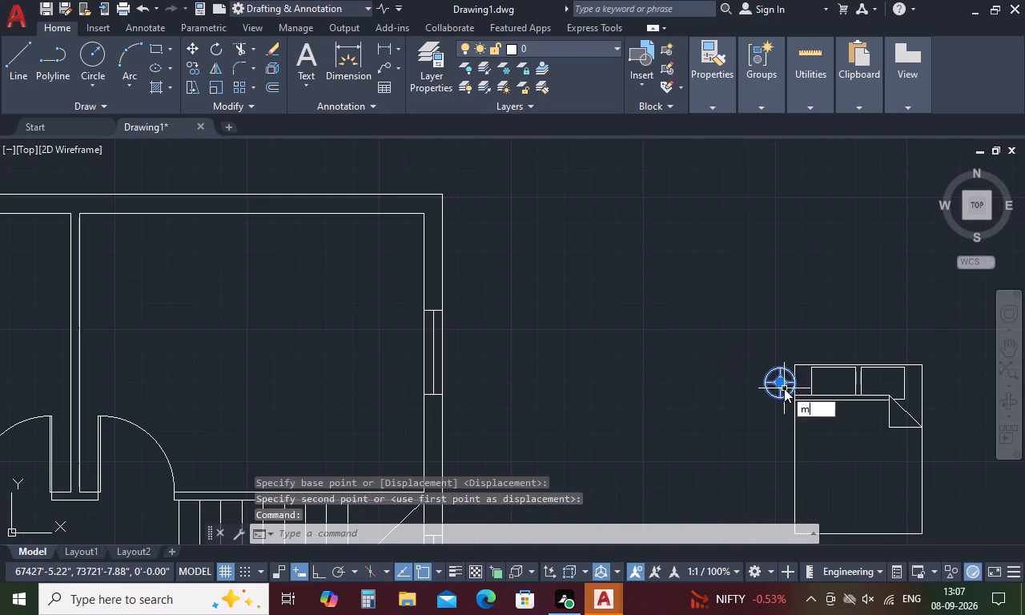
text(i)
key(space)
scroll(854, 364, up, 3)
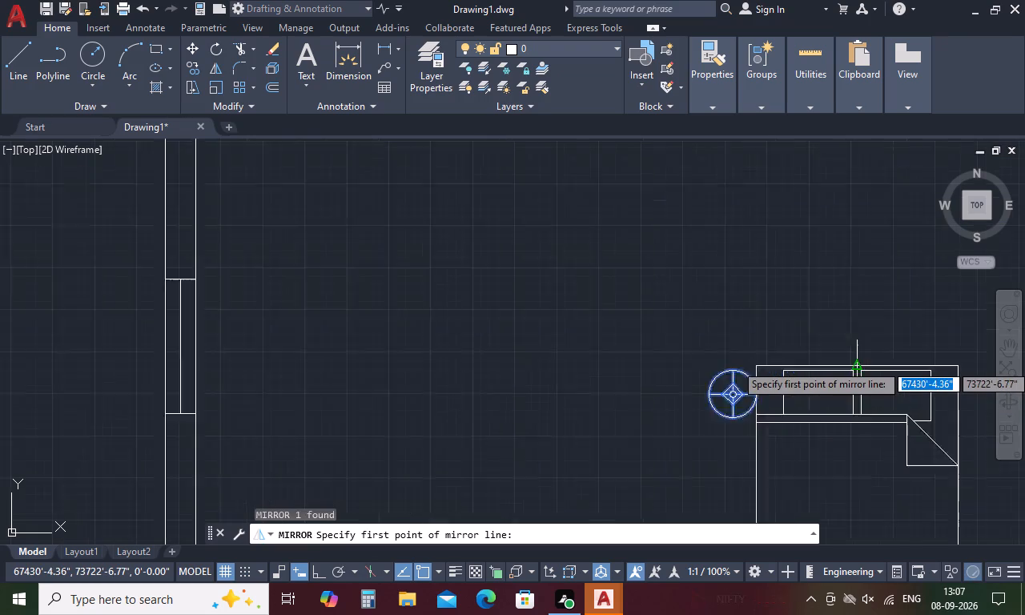
click(853, 369)
scroll(852, 369, down, 4)
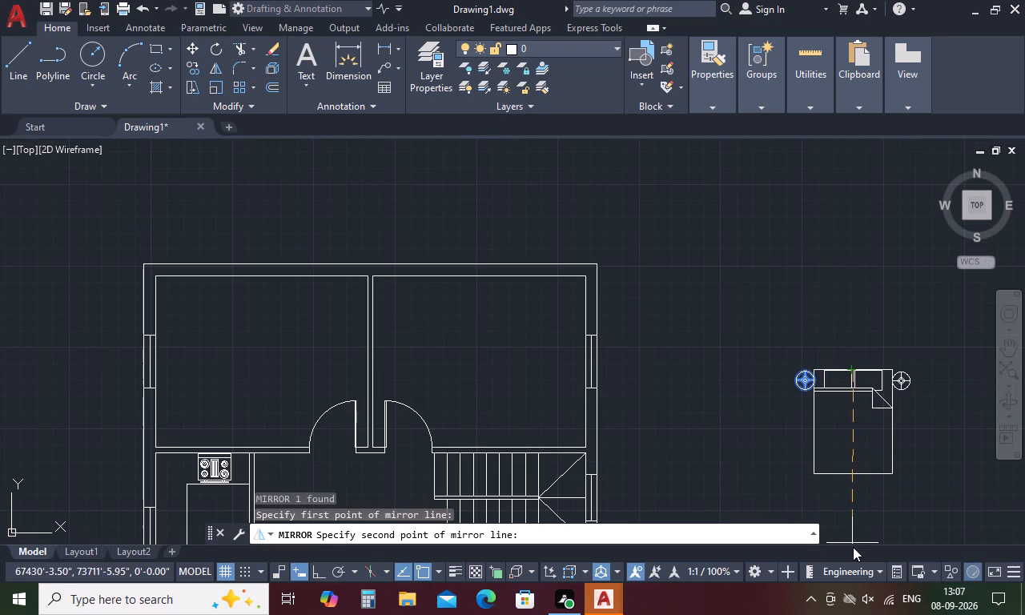
key(F8)
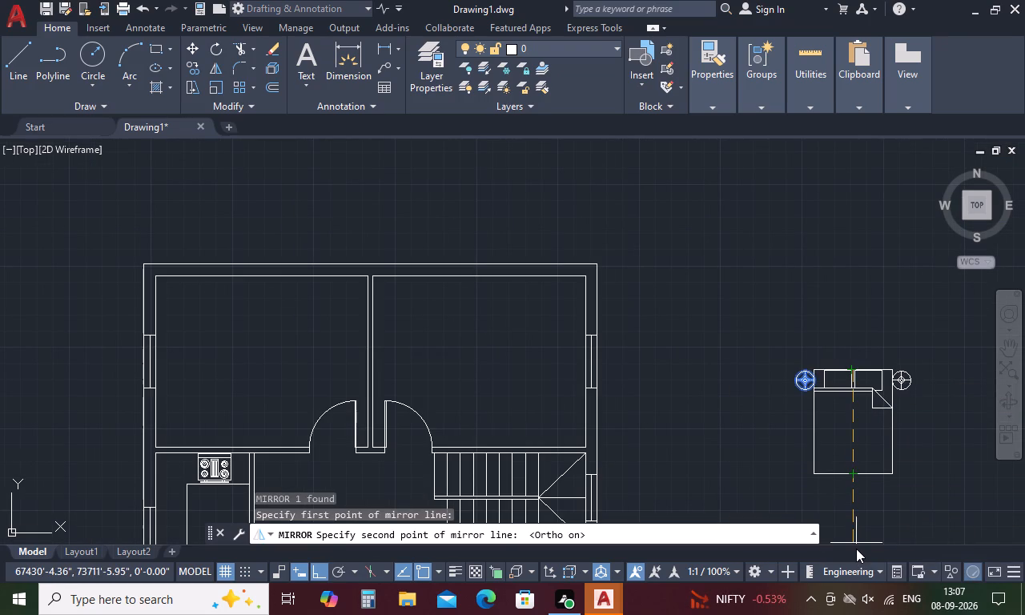
click(856, 549)
key(space)
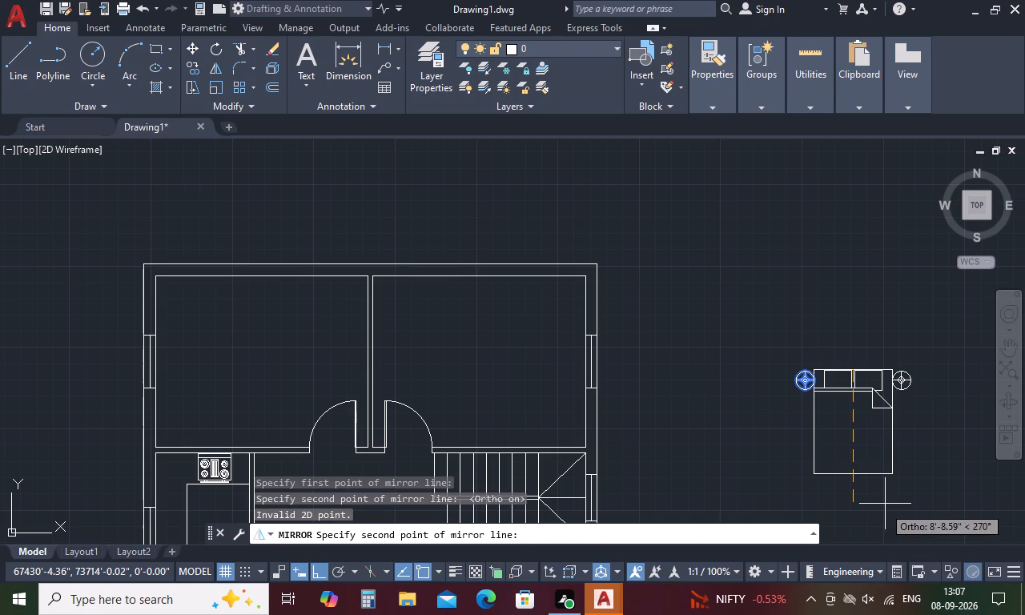
key(space)
key(space)
key(space)
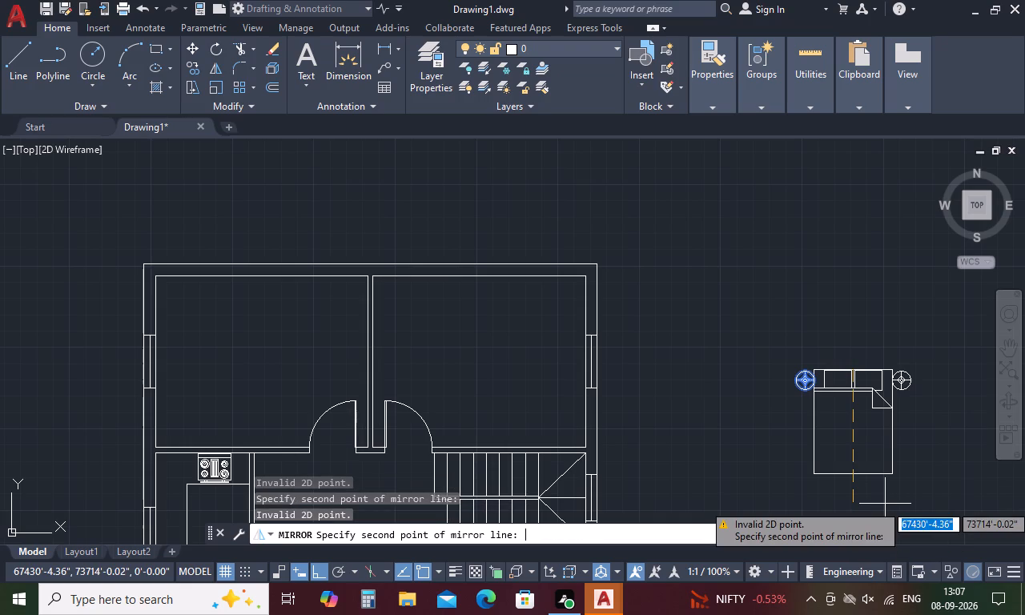
key(space)
click(885, 502)
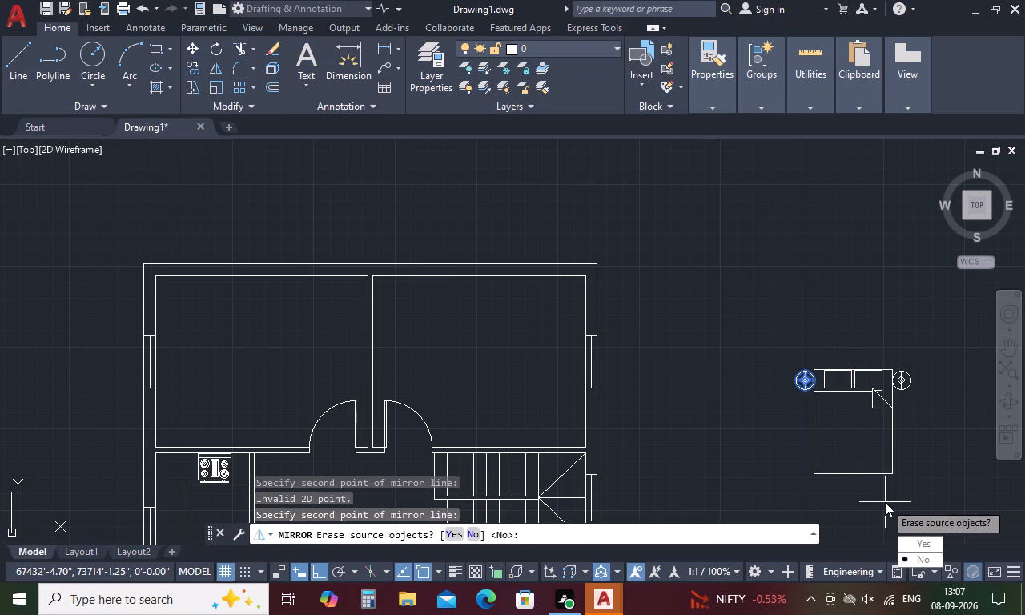
key(space)
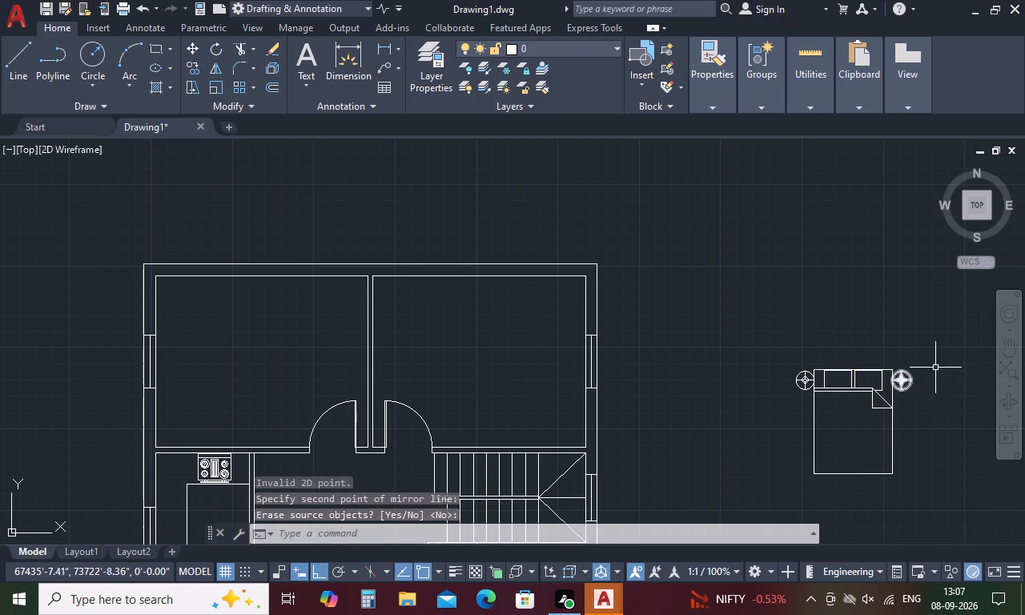
Group the bed and the two round bedside blocks into one unnamed group.
drag(939, 362, 778, 440)
click(798, 382)
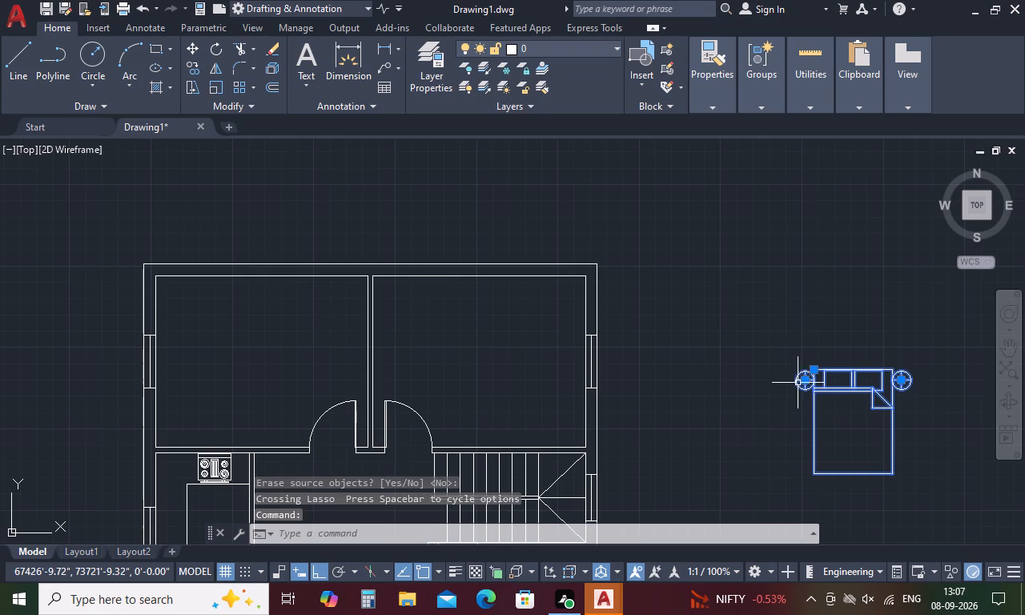
text(g)
key(space)
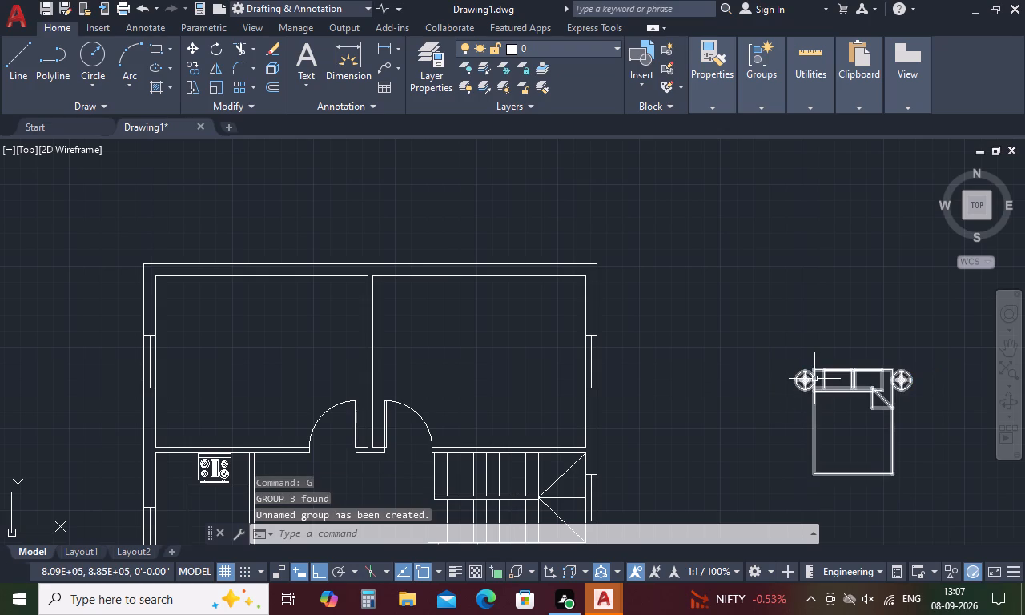
Move the grouped bed set by its headboard corner against the north wall of the northeast bedroom, with Ortho off.
click(814, 379)
right_click(814, 379)
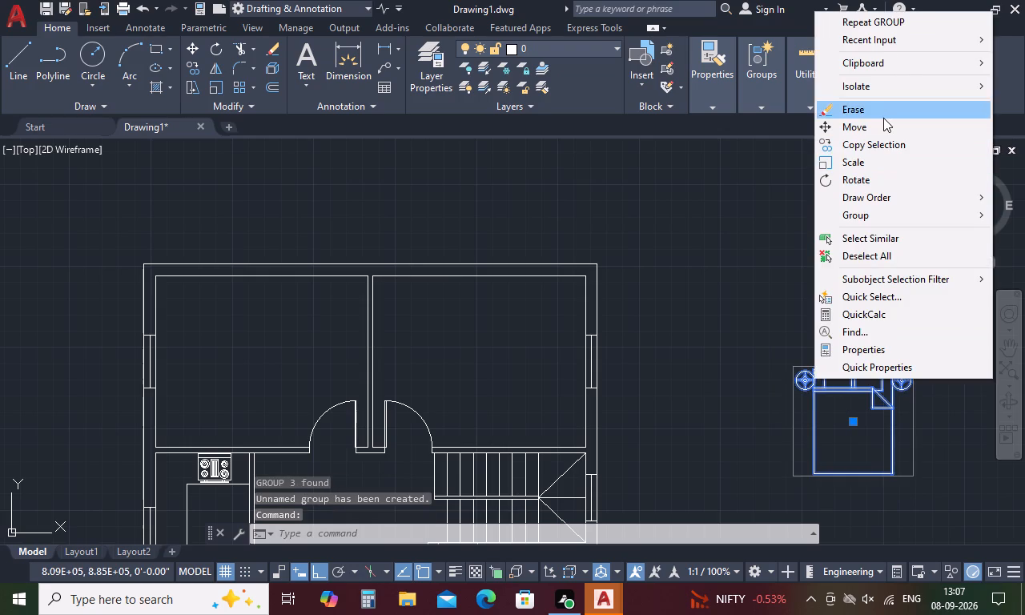
click(883, 126)
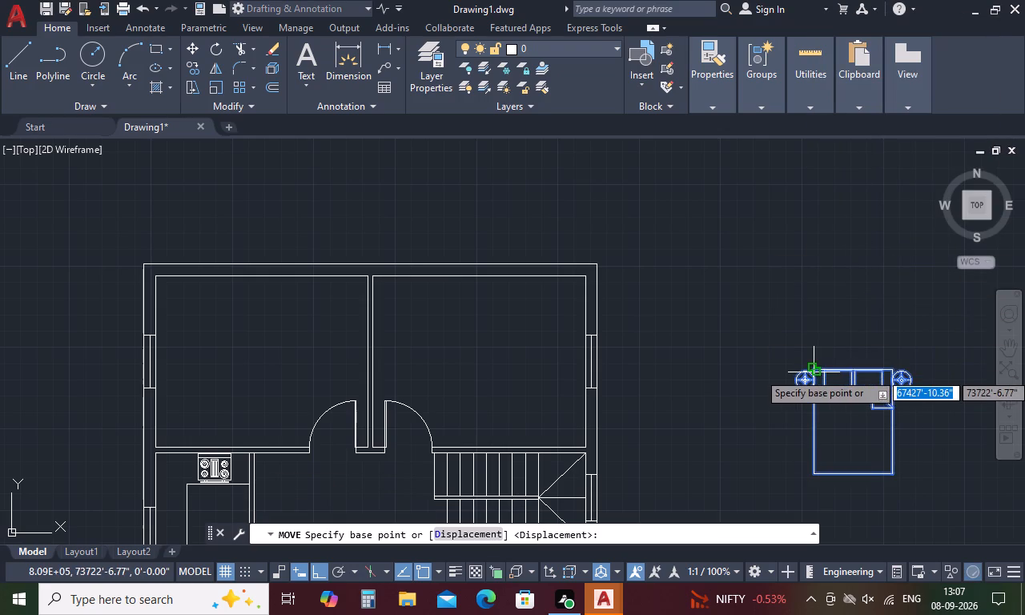
click(814, 372)
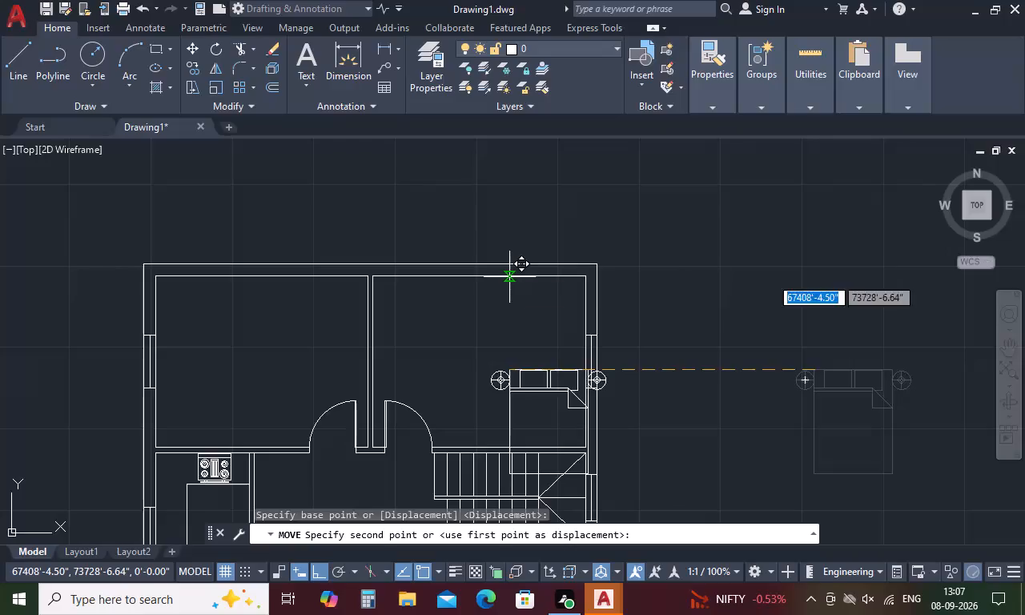
key(F8)
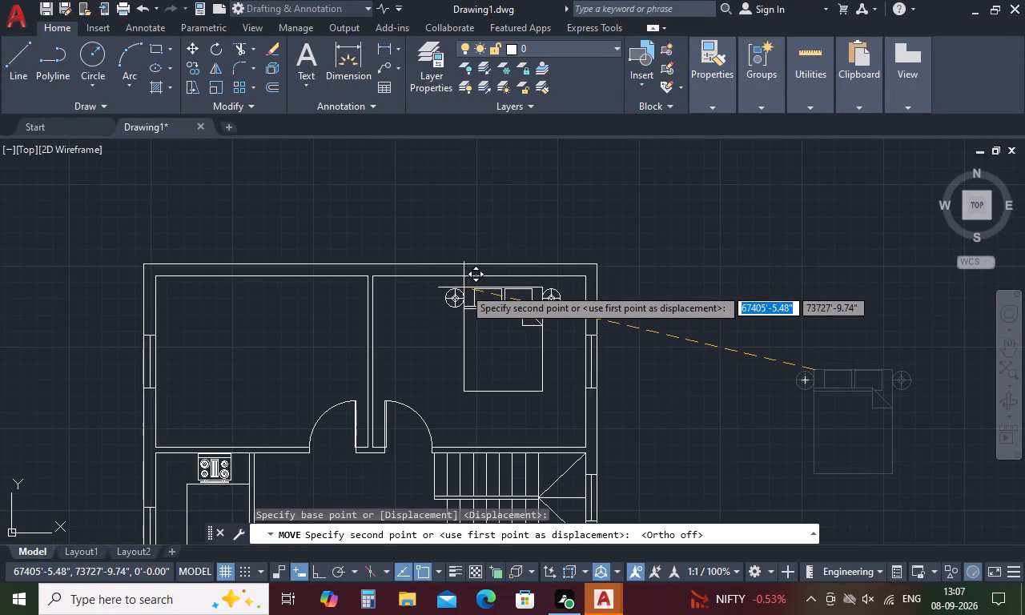
scroll(464, 287, up, 3)
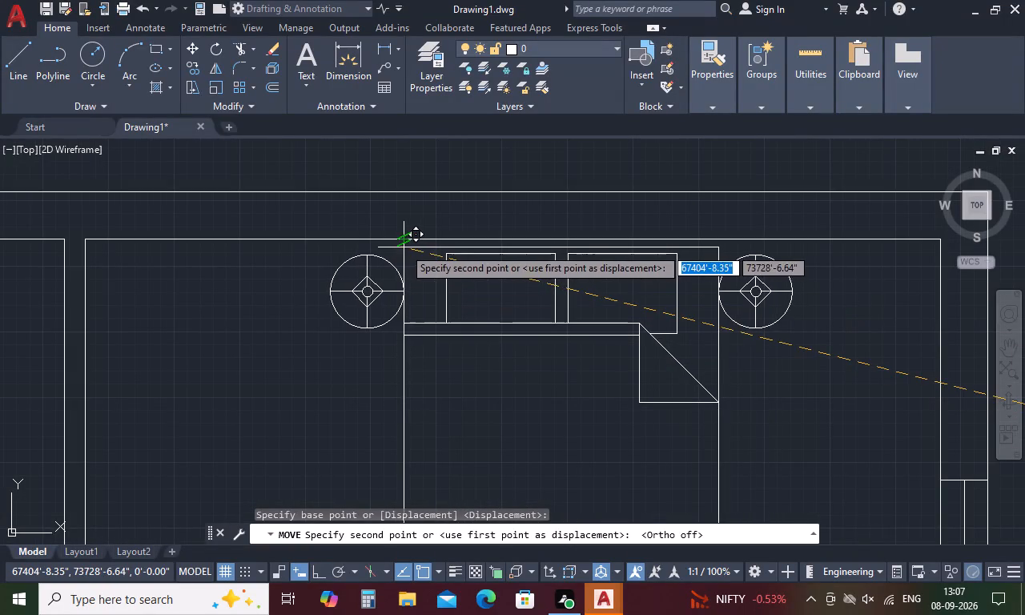
click(404, 247)
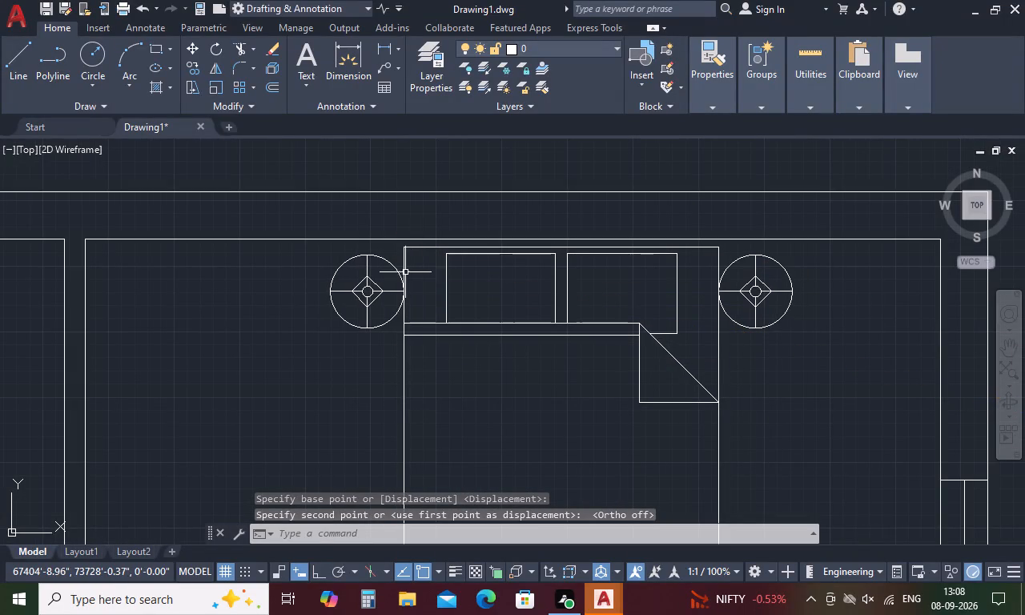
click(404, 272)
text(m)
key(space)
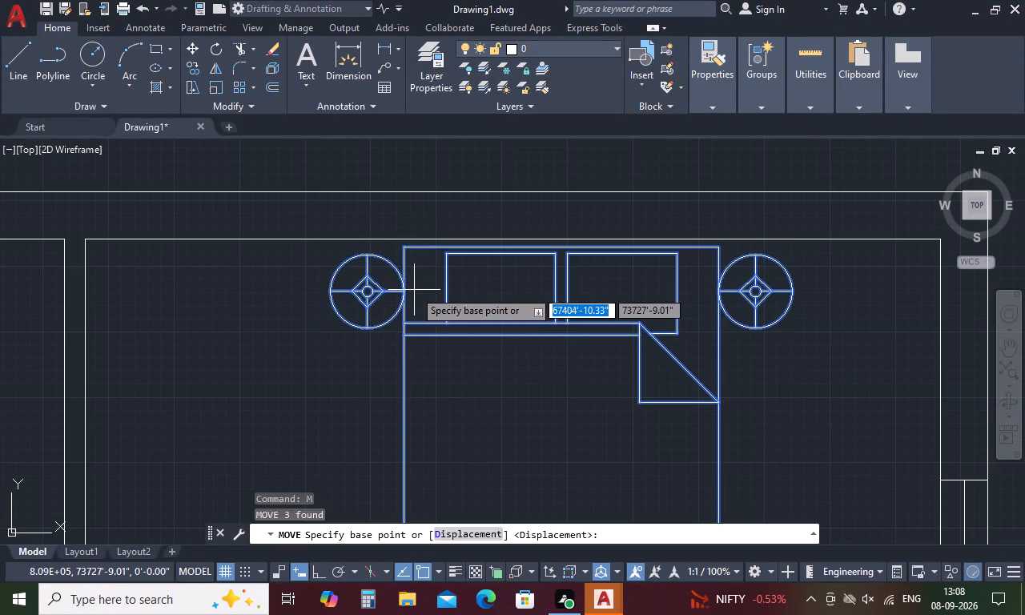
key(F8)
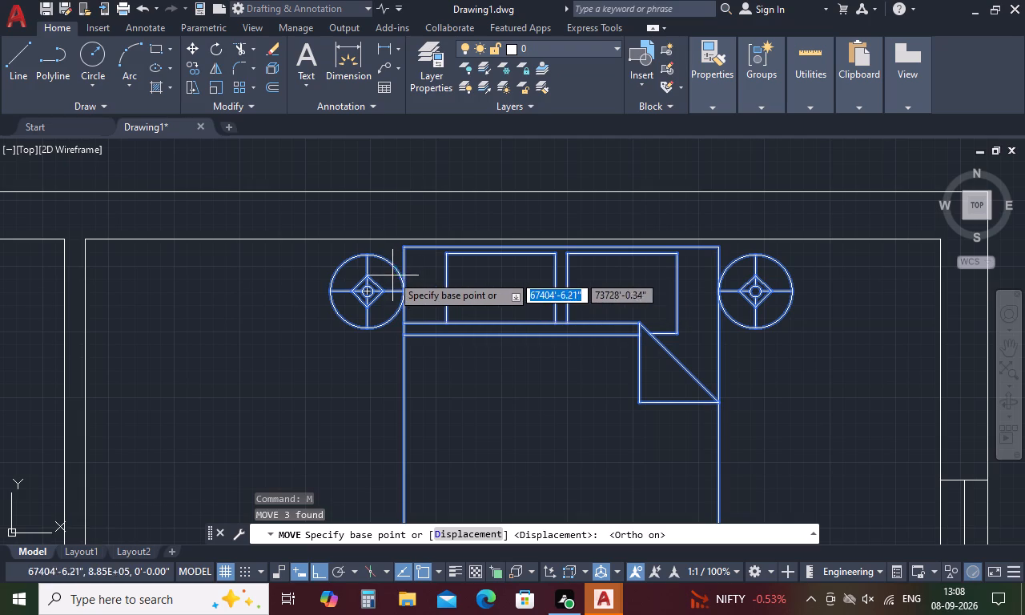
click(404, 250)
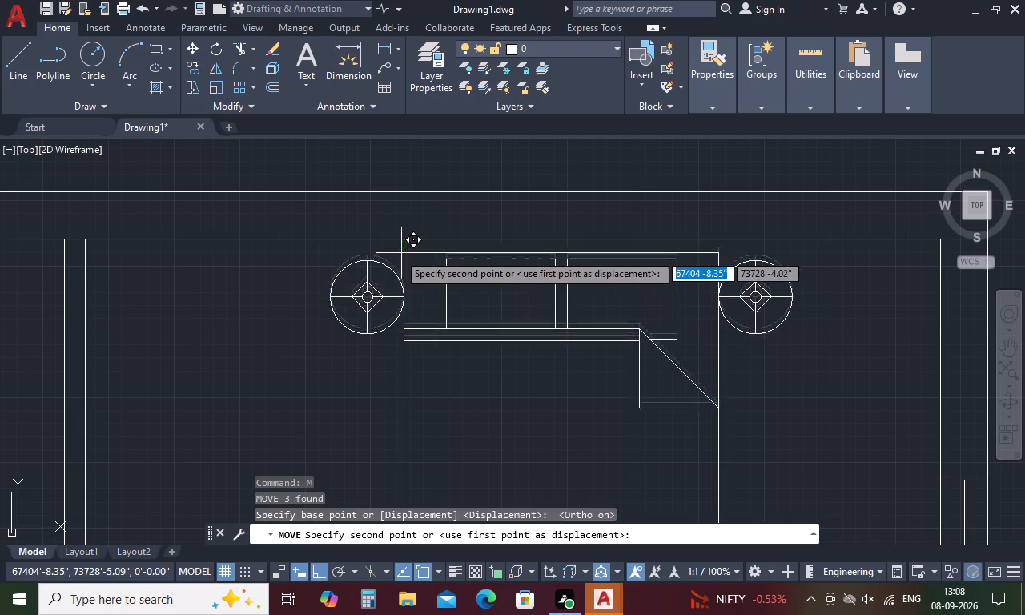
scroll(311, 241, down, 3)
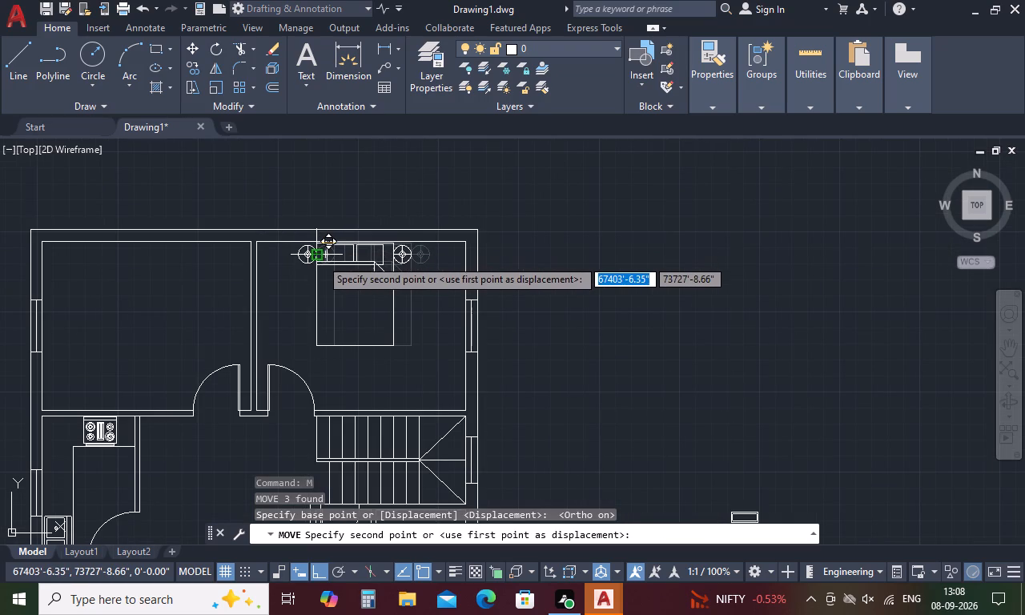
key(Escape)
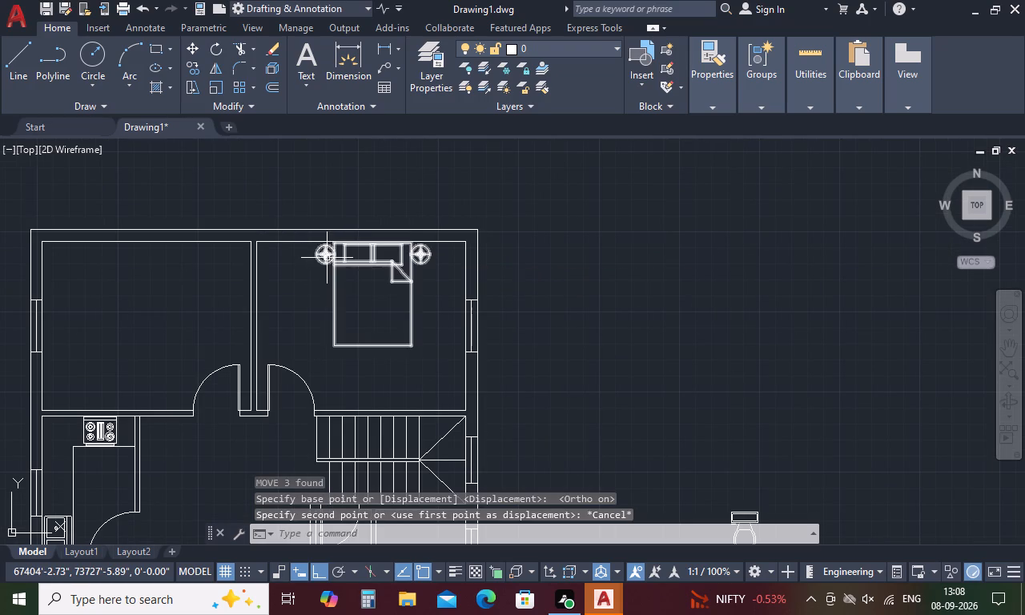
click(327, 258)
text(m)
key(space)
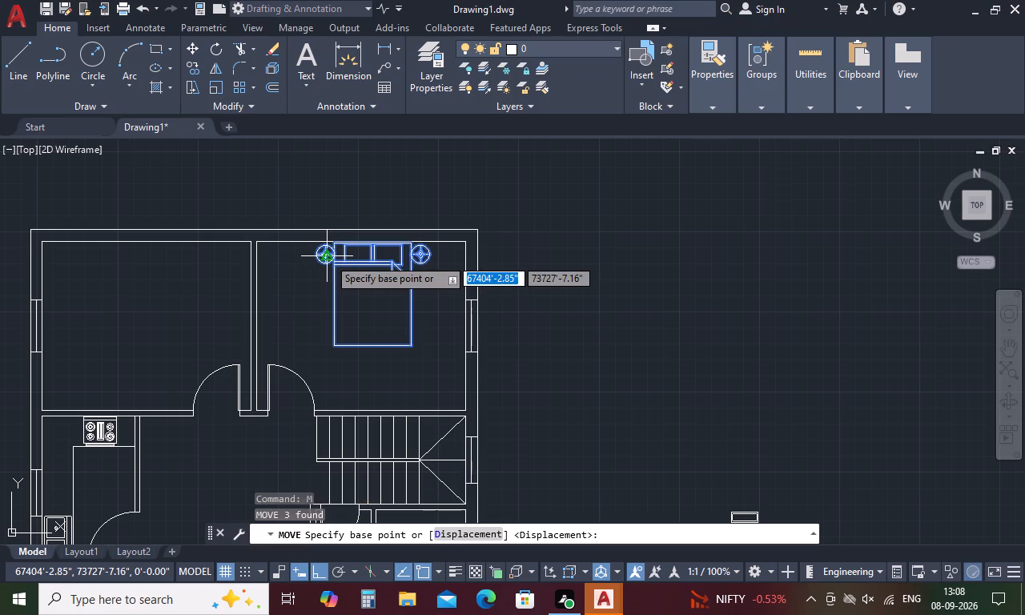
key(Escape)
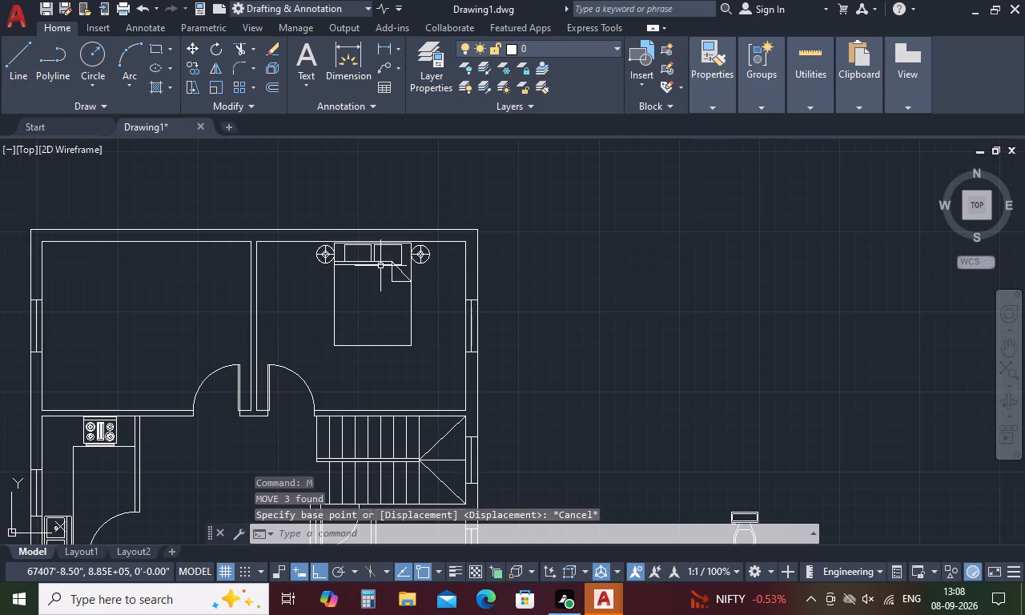
Copy the bed set by its headboard corner straight across into the northwest bedroom, against the north wall.
click(380, 266)
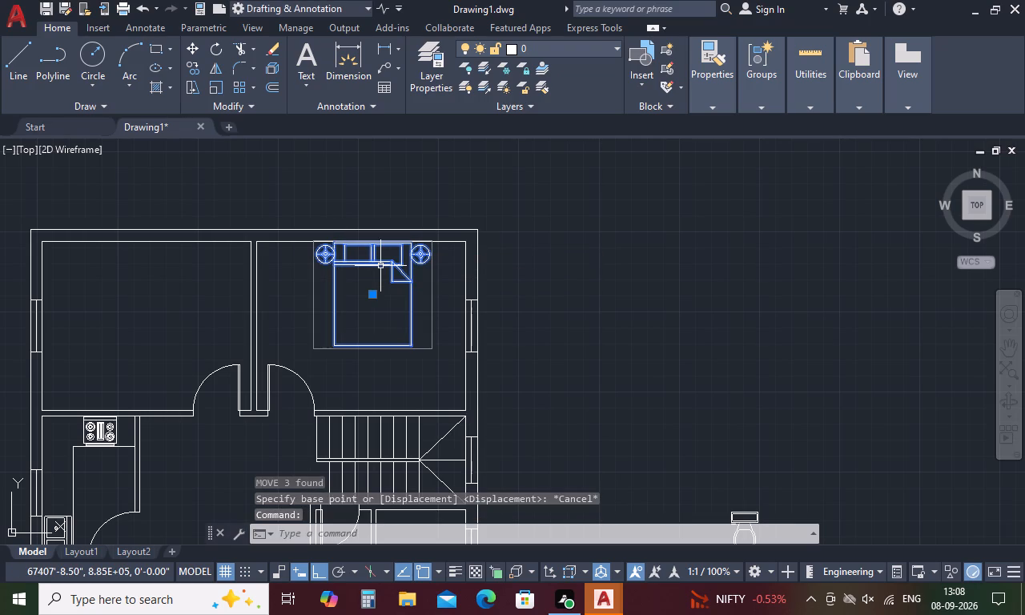
right_click(388, 259)
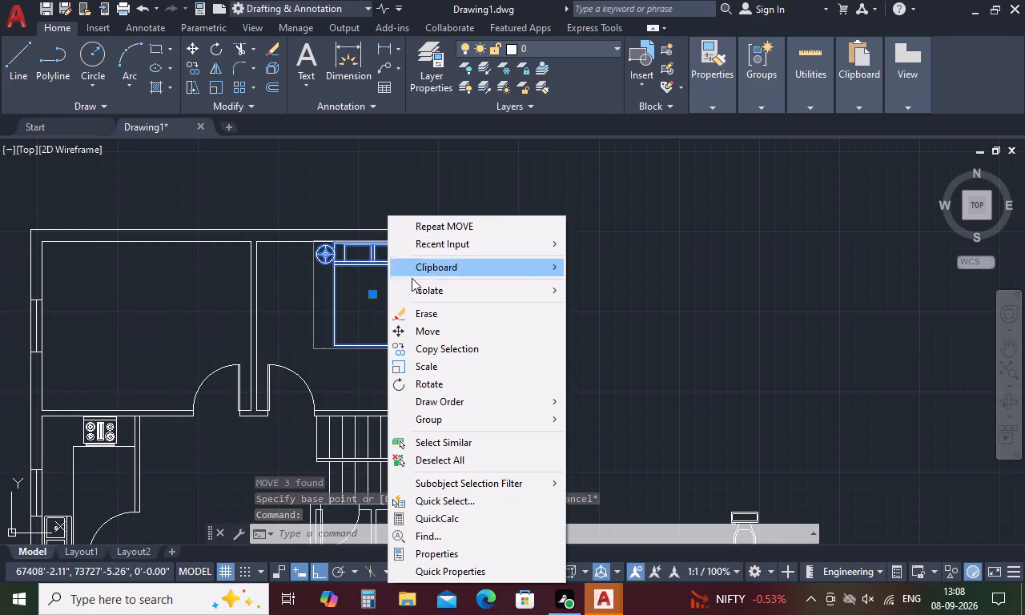
click(462, 348)
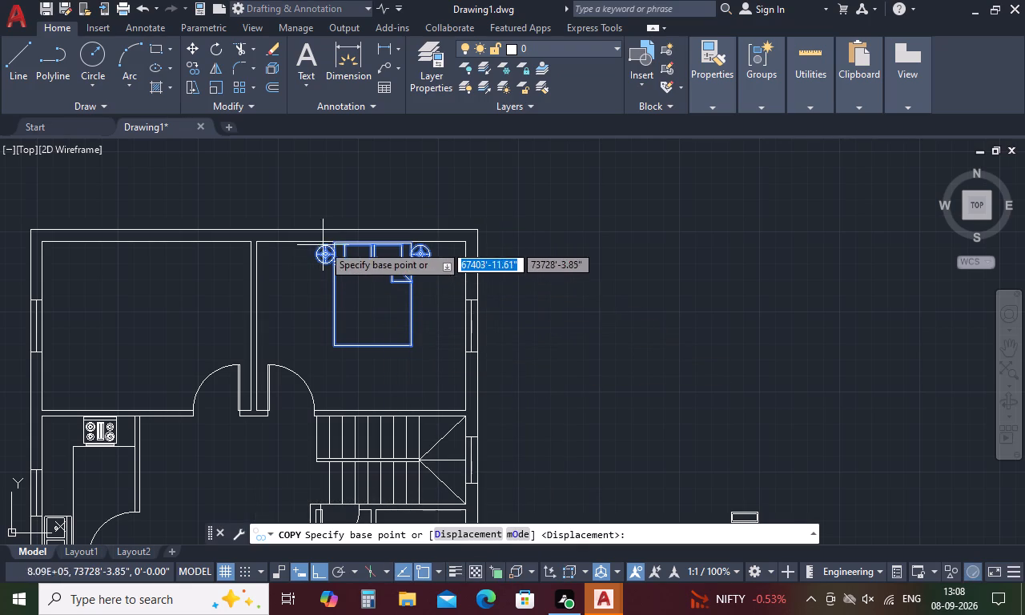
scroll(321, 239, up, 3)
click(365, 259)
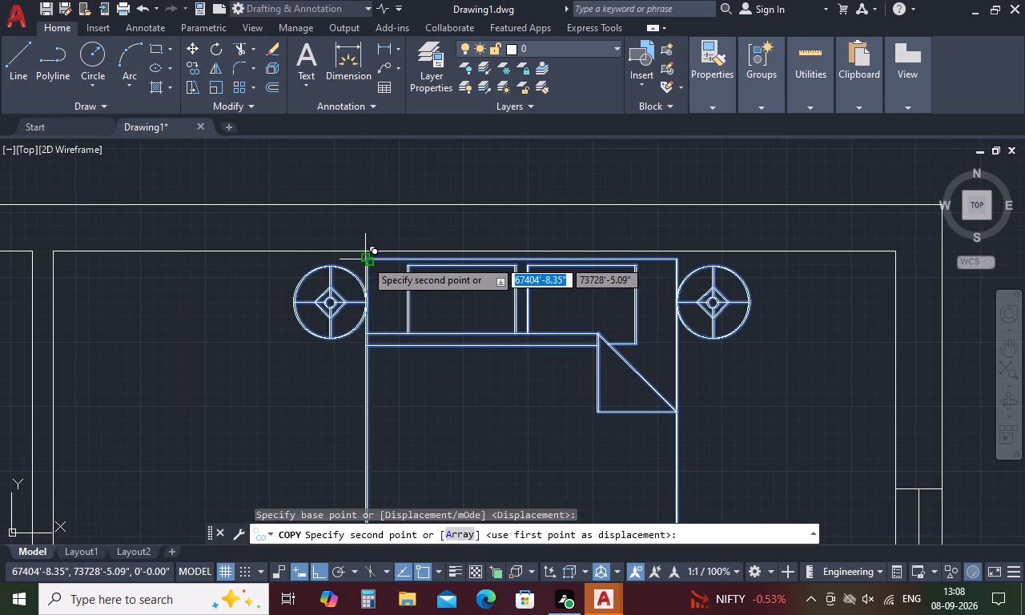
scroll(259, 250, down, 6)
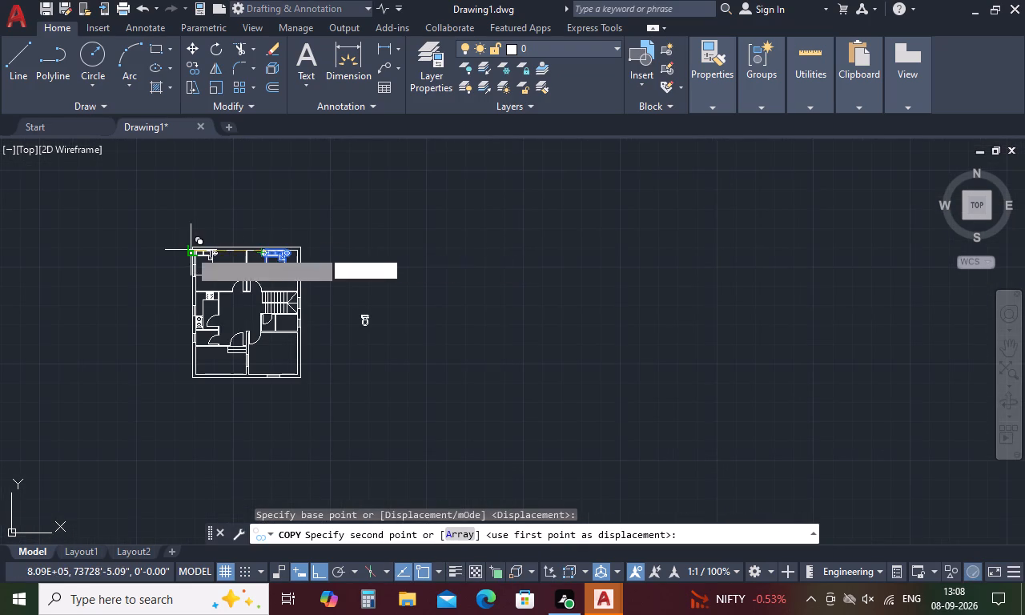
scroll(189, 250, up, 6)
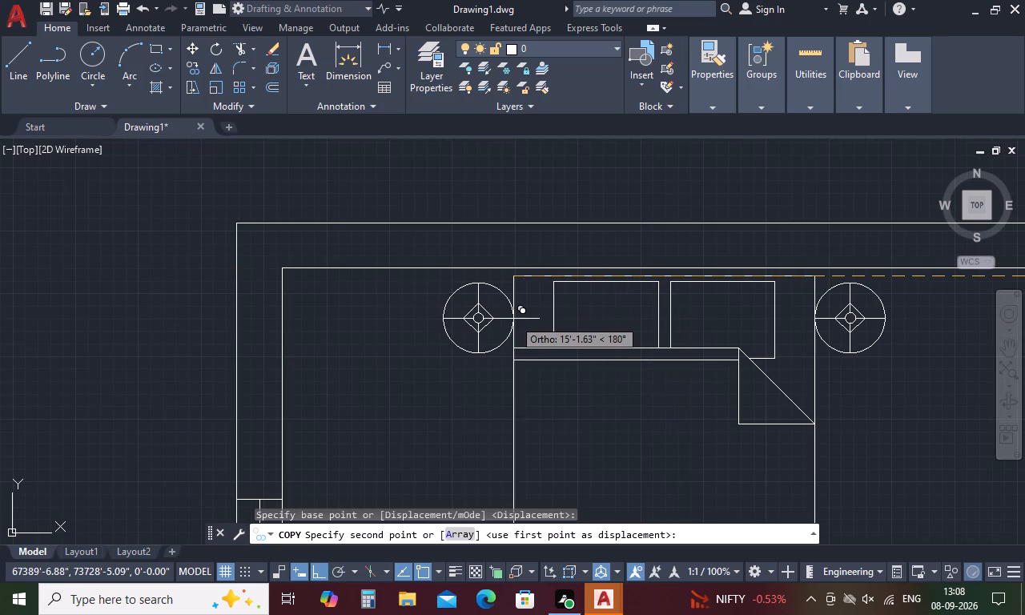
click(515, 318)
Place another copy of the bed set straight below in the southeast bedroom and finish the copying.
scroll(518, 308, down, 4)
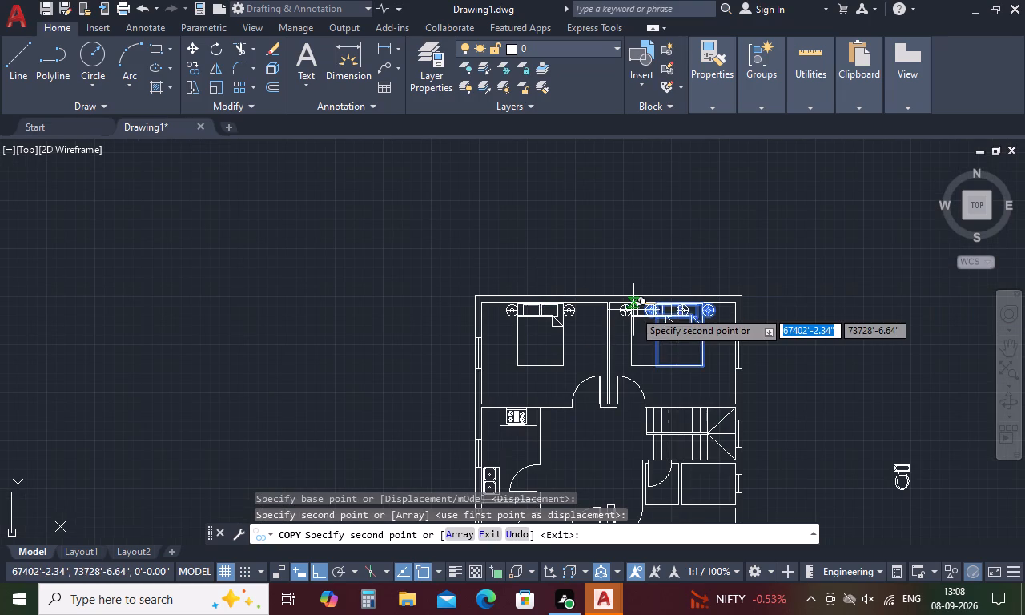
scroll(638, 295, down, 3)
scroll(637, 360, up, 3)
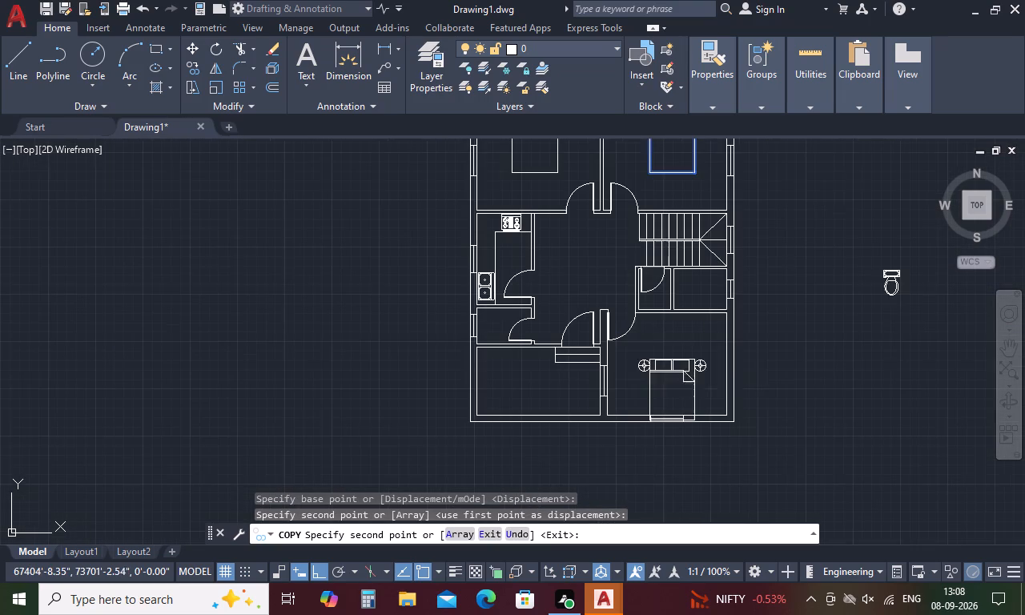
click(651, 336)
key(space)
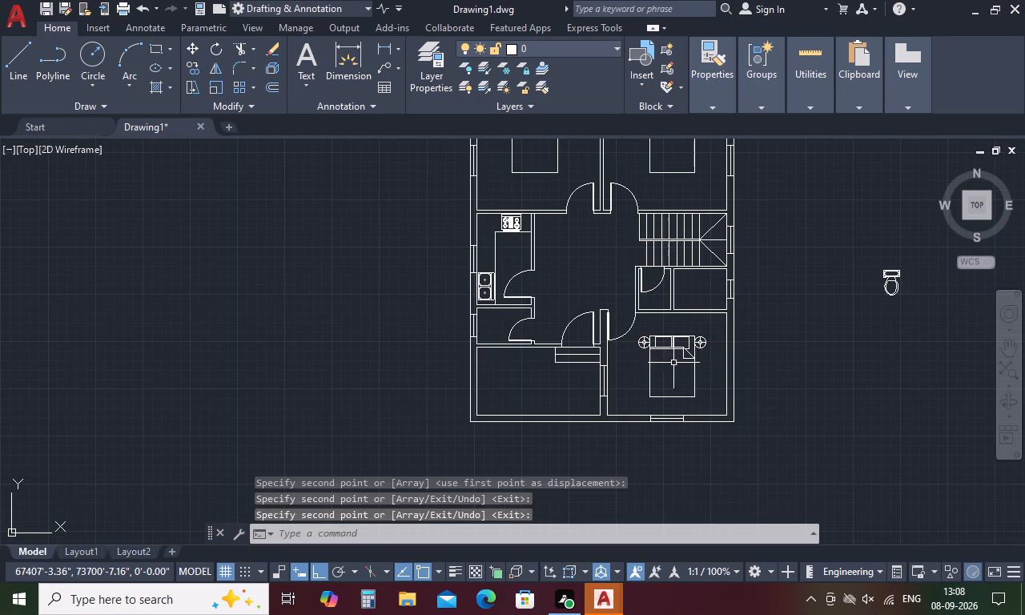
Rotate the southeast bedroom's bed set 270° about a point on the bed so its headboard faces the east wall.
click(675, 344)
right_click(675, 344)
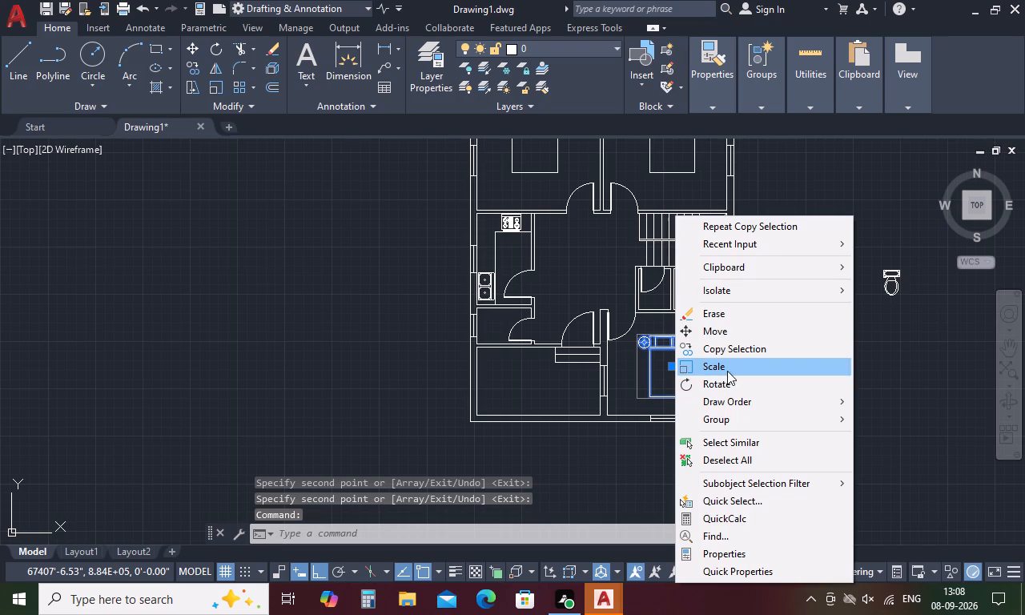
click(729, 386)
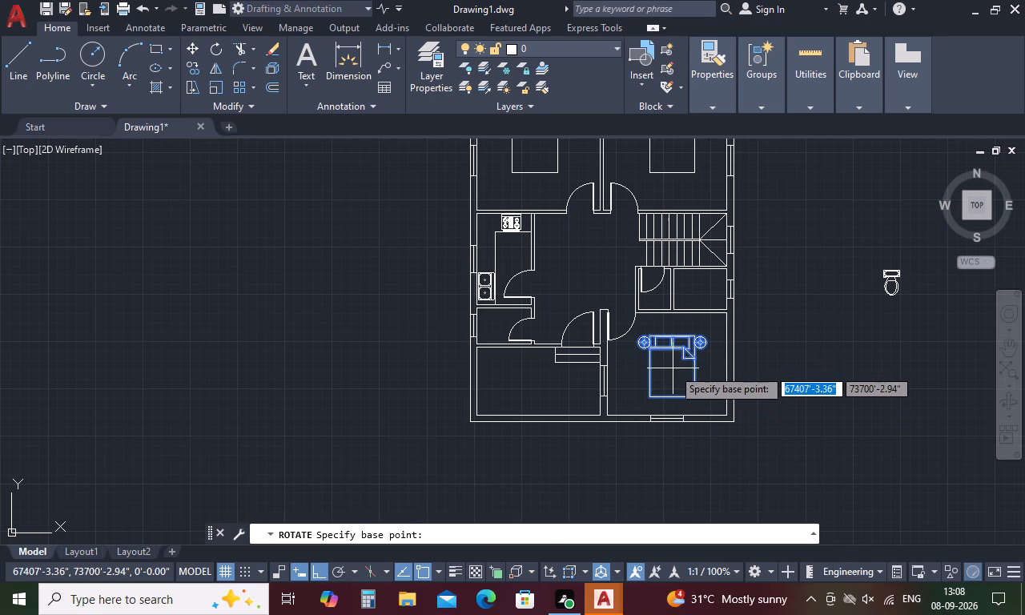
click(673, 368)
click(672, 379)
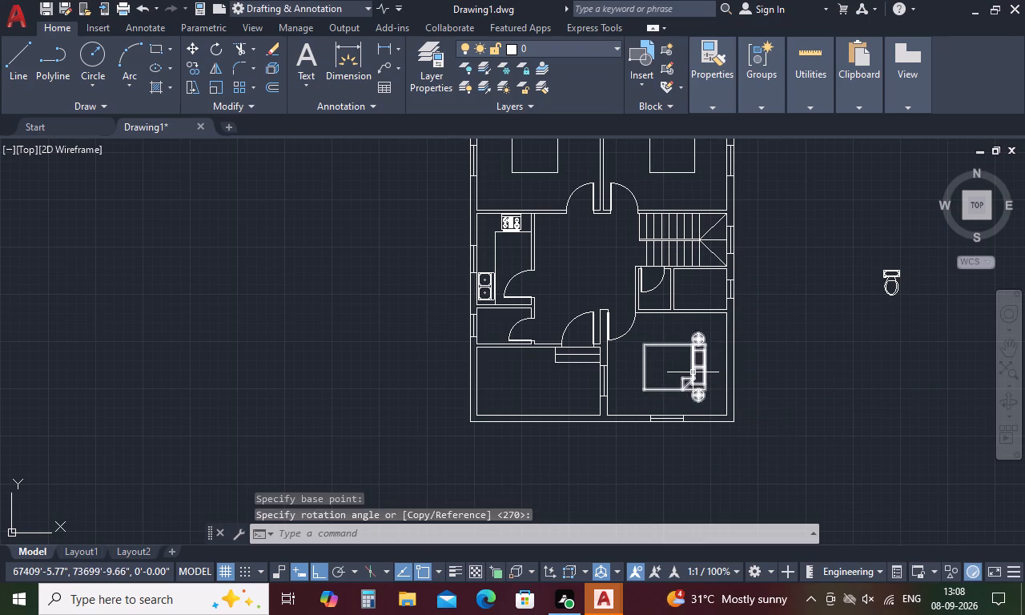
Move the rotated bed set by its lower headboard corner against the east wall of the southeast bedroom.
click(693, 371)
text(m)
key(space)
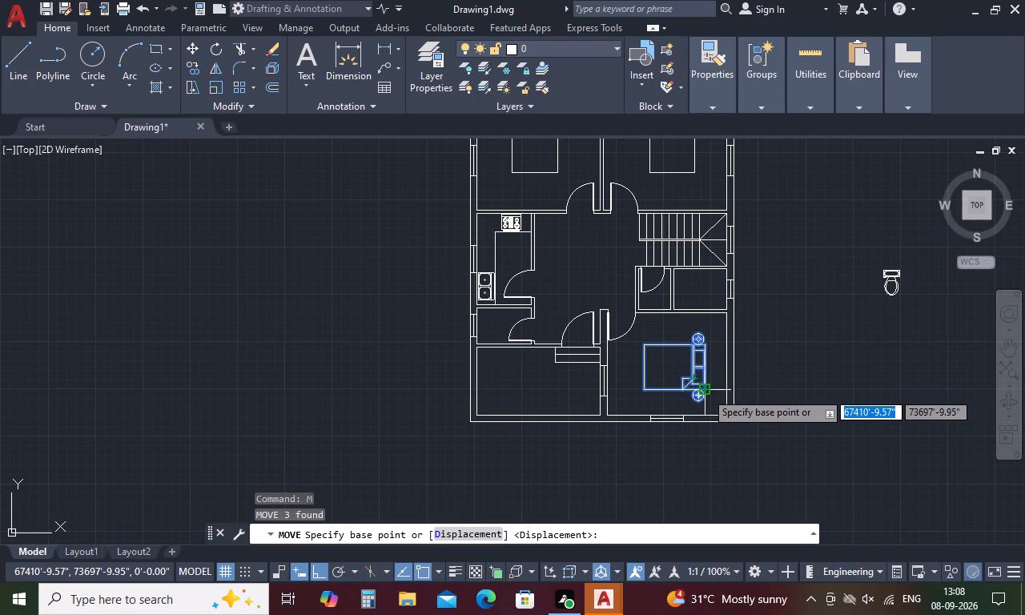
click(705, 391)
scroll(722, 388, up, 3)
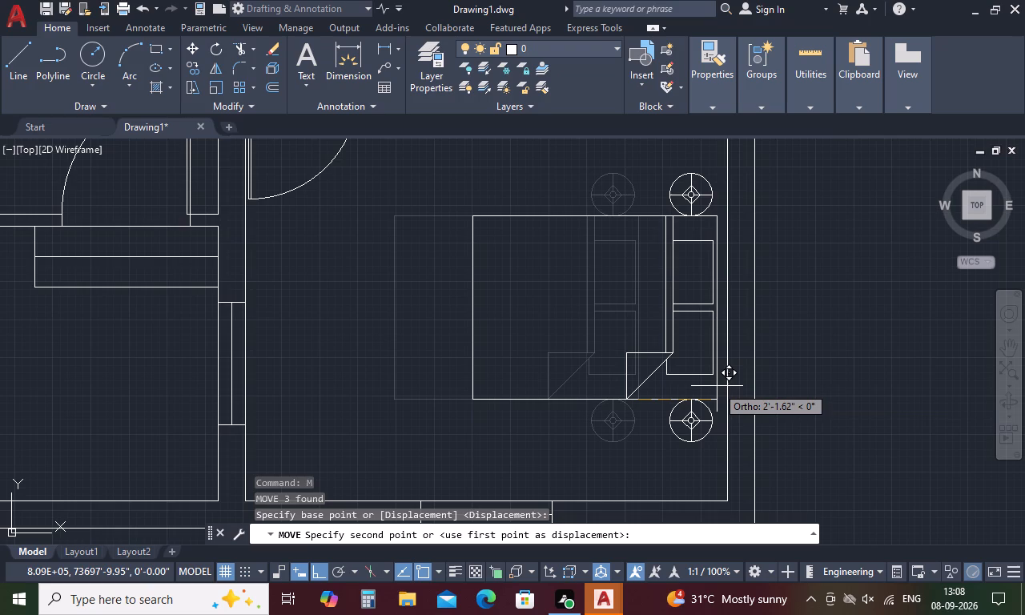
click(720, 378)
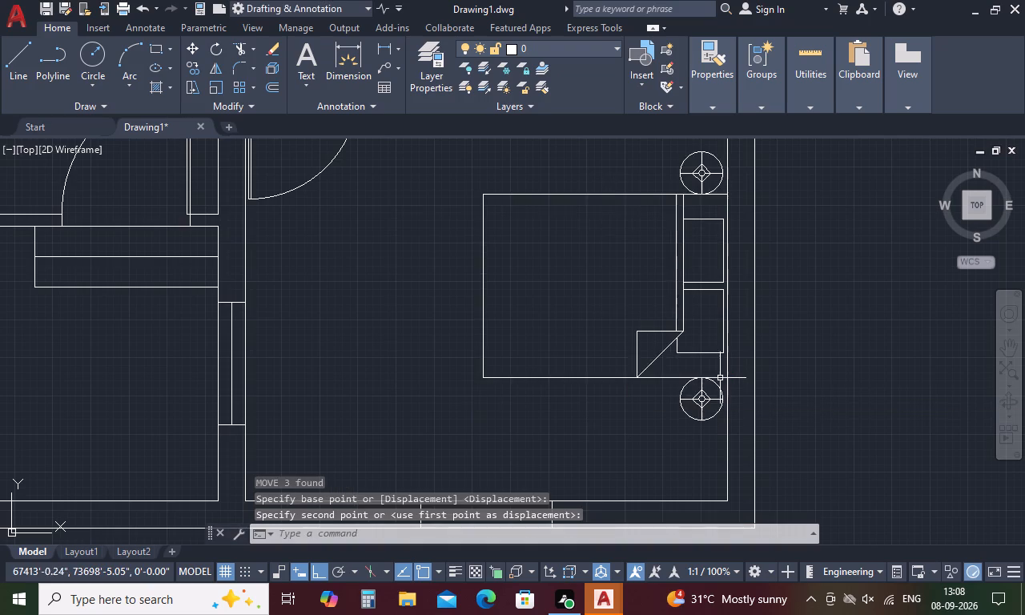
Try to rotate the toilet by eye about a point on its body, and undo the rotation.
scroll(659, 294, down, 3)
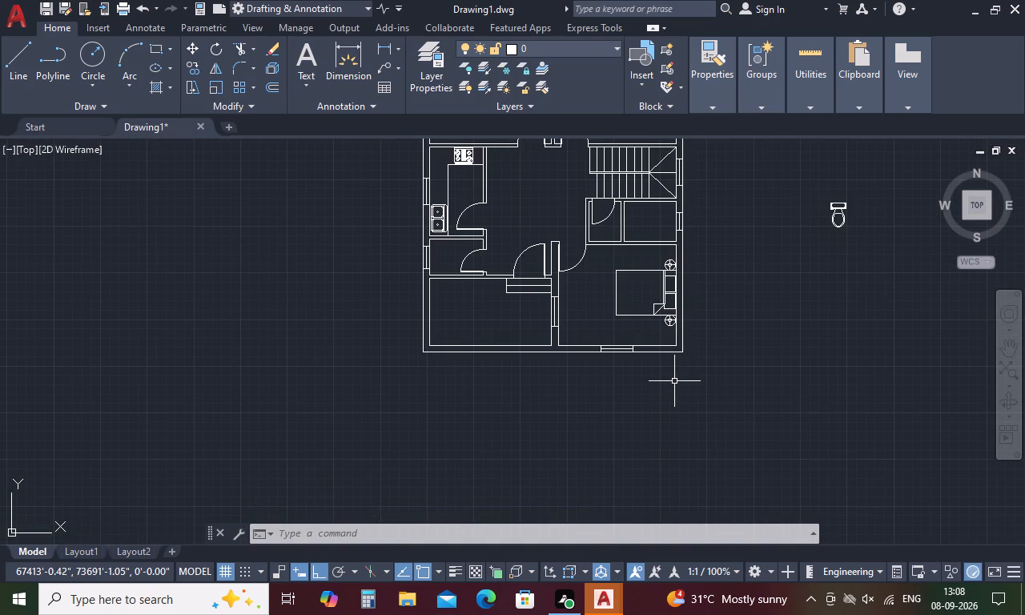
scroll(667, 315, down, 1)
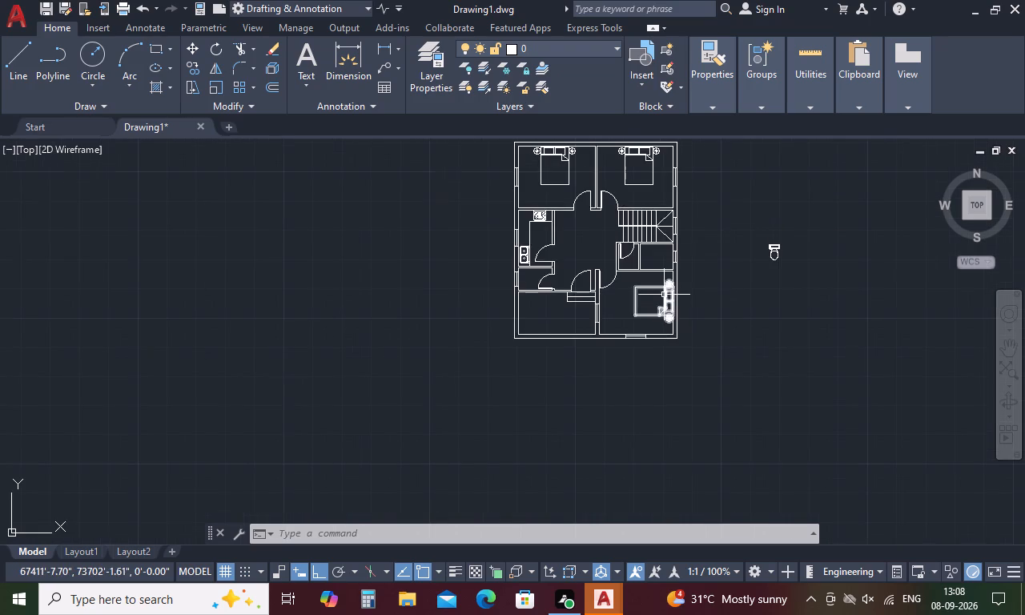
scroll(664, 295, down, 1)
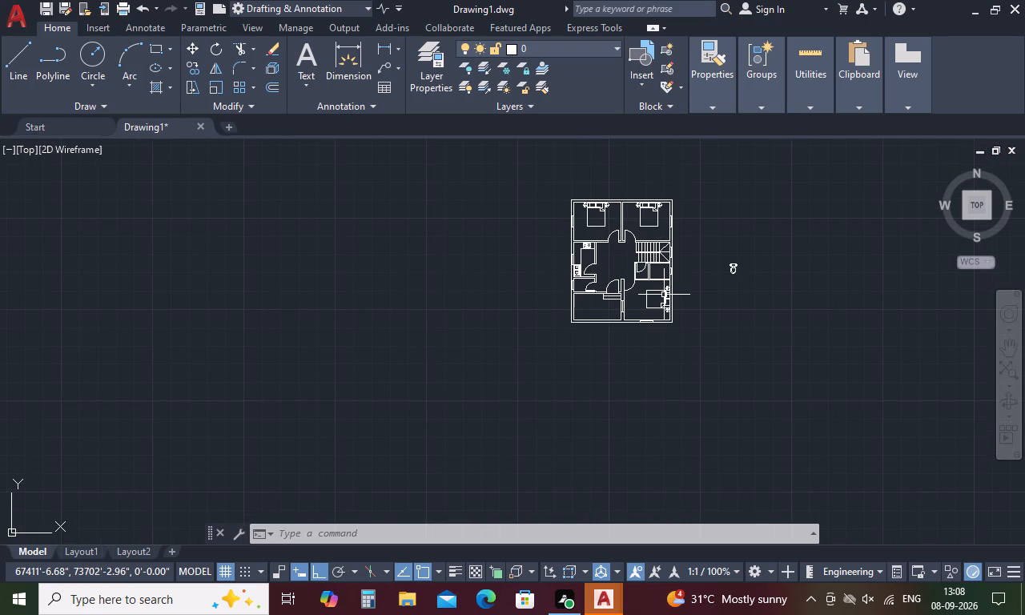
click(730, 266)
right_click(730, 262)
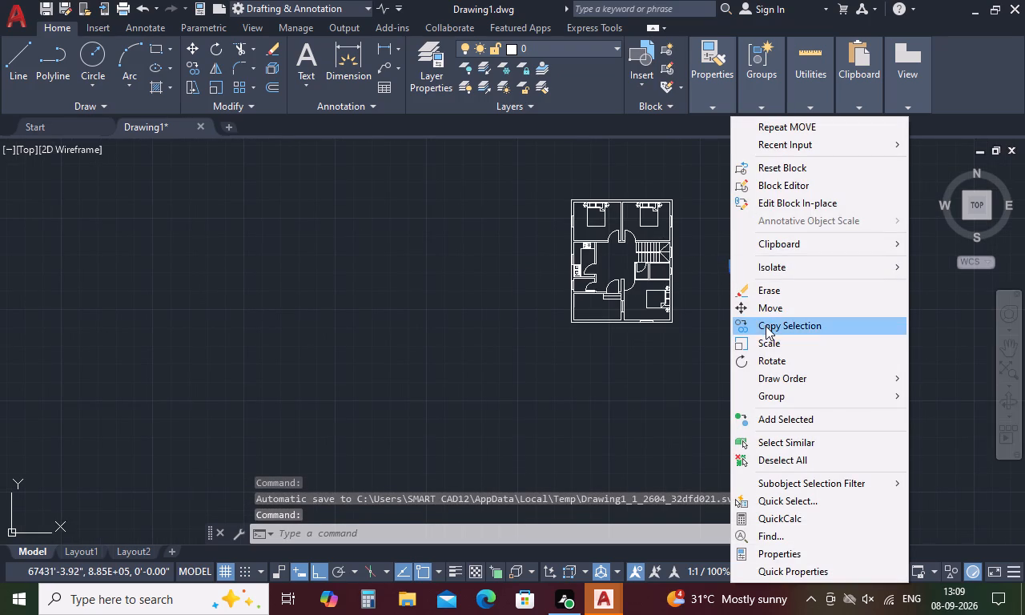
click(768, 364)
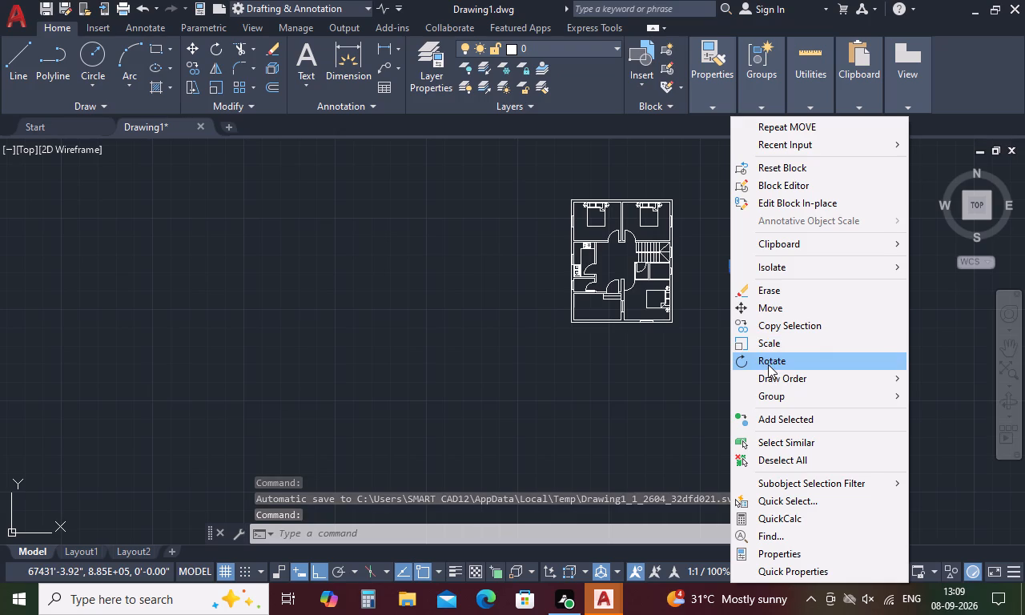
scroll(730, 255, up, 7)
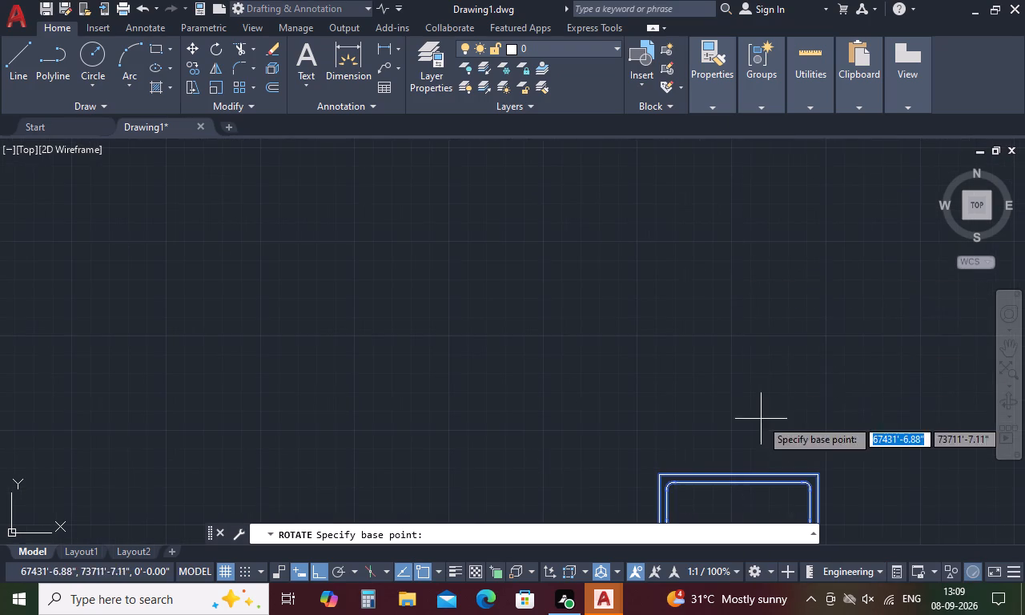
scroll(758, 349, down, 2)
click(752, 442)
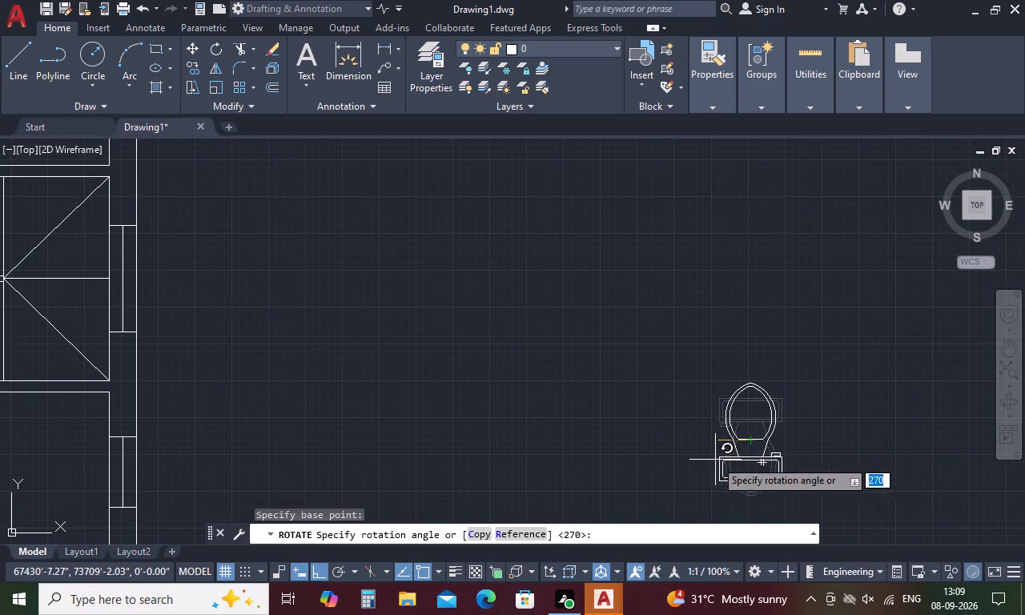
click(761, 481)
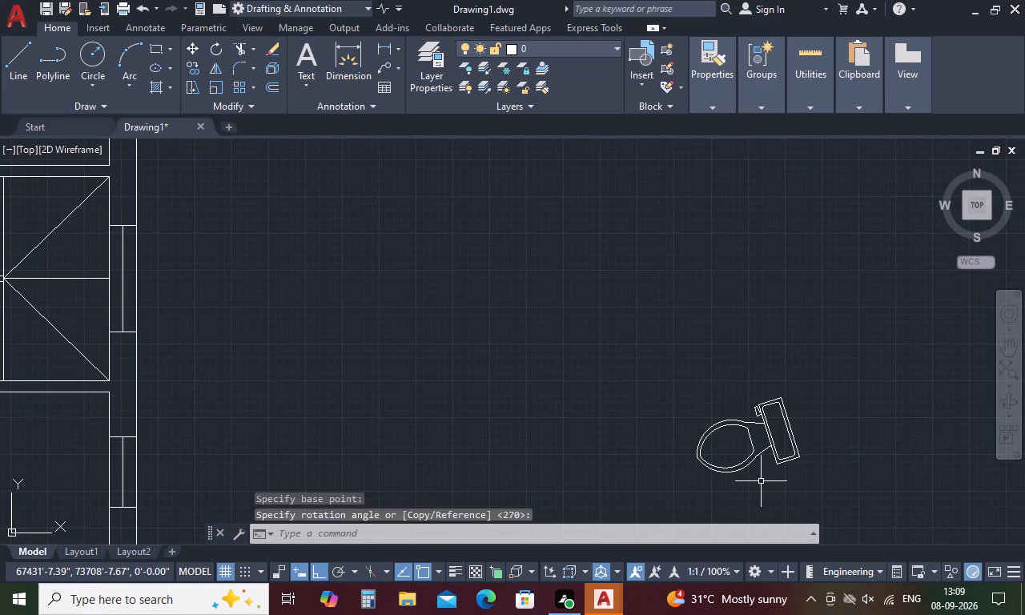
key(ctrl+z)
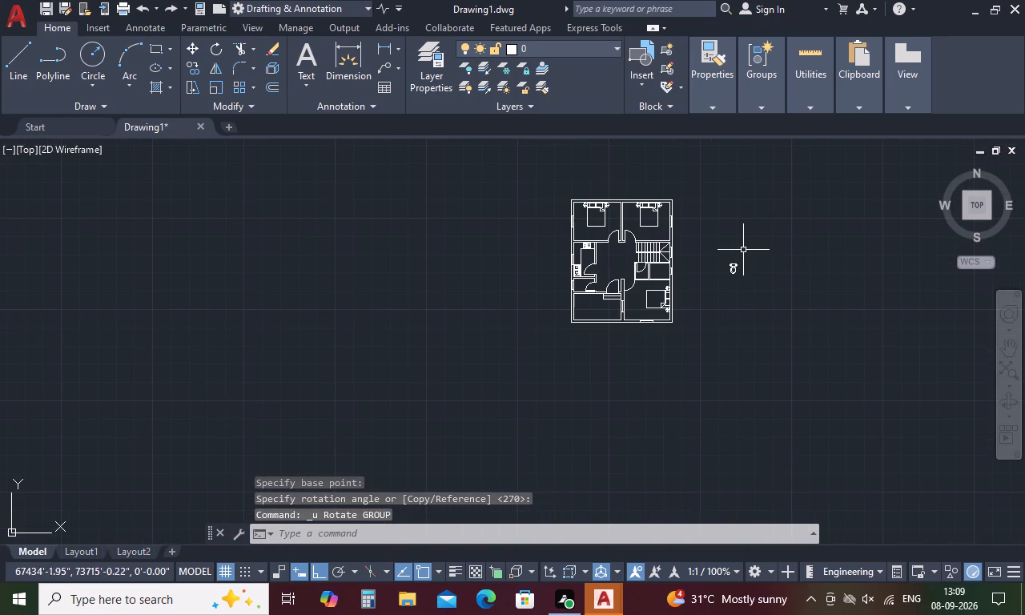
Rotate the toilet 270° about the middle of its tank so the tank faces east.
scroll(742, 248, up, 3)
click(706, 338)
right_click(706, 338)
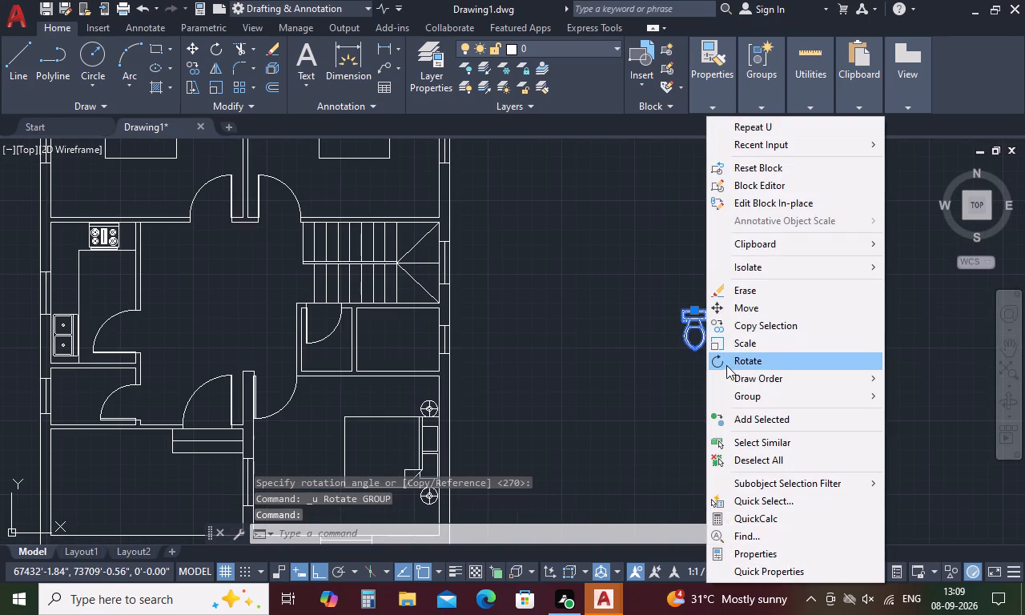
click(728, 366)
click(697, 320)
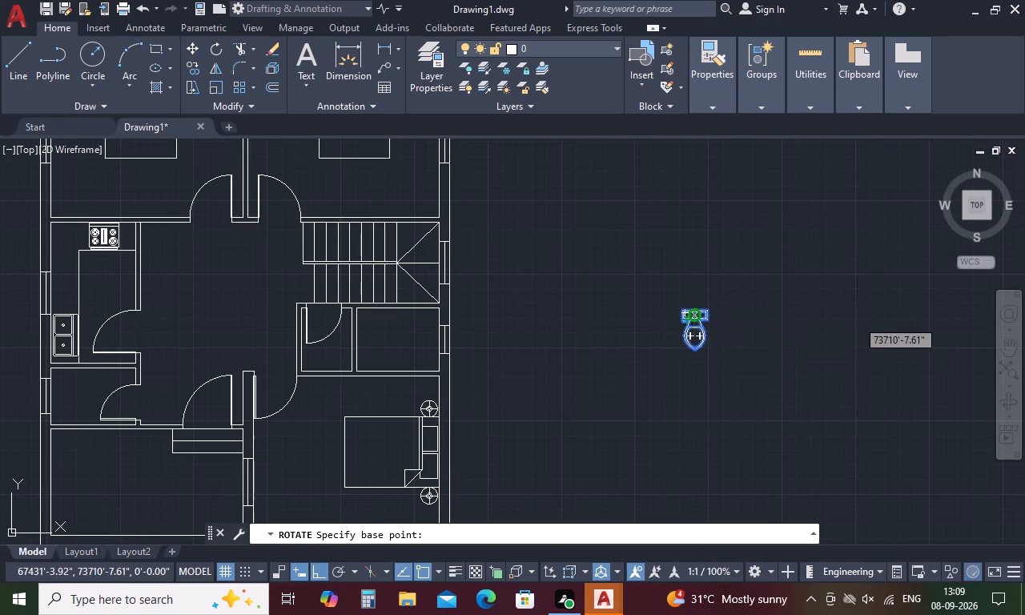
click(716, 443)
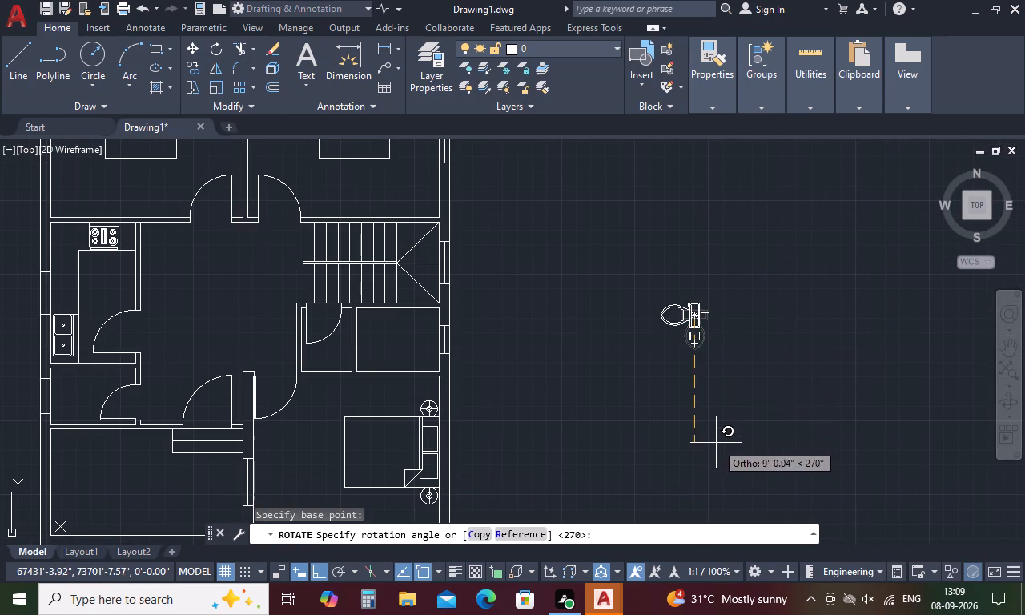
Move the toilet by the back midpoint of its tank, with Ortho off, to the window's inner midpoint on the bathroom's east wall.
click(699, 317)
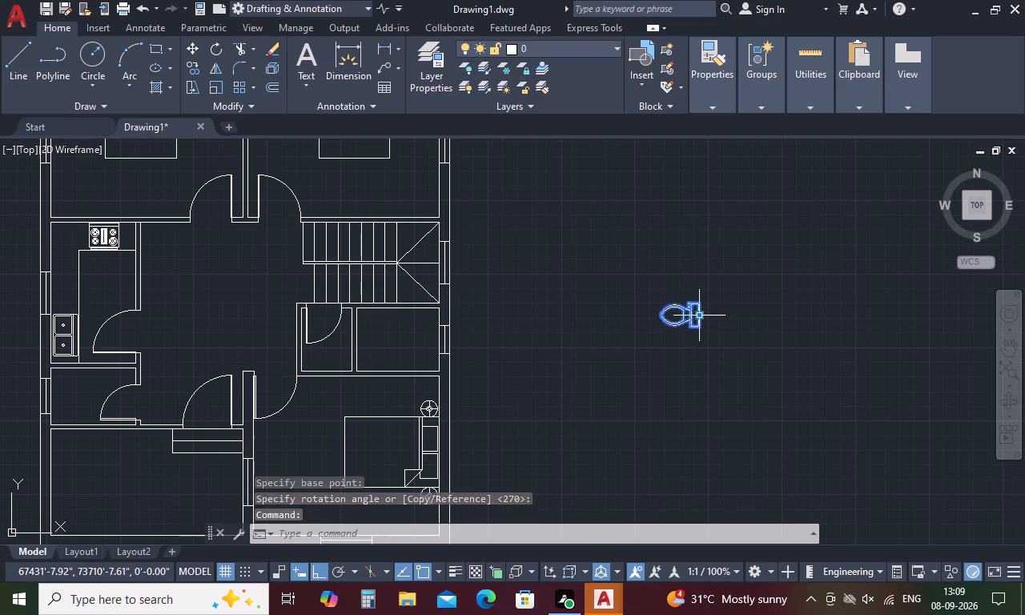
text(m)
key(space)
click(702, 316)
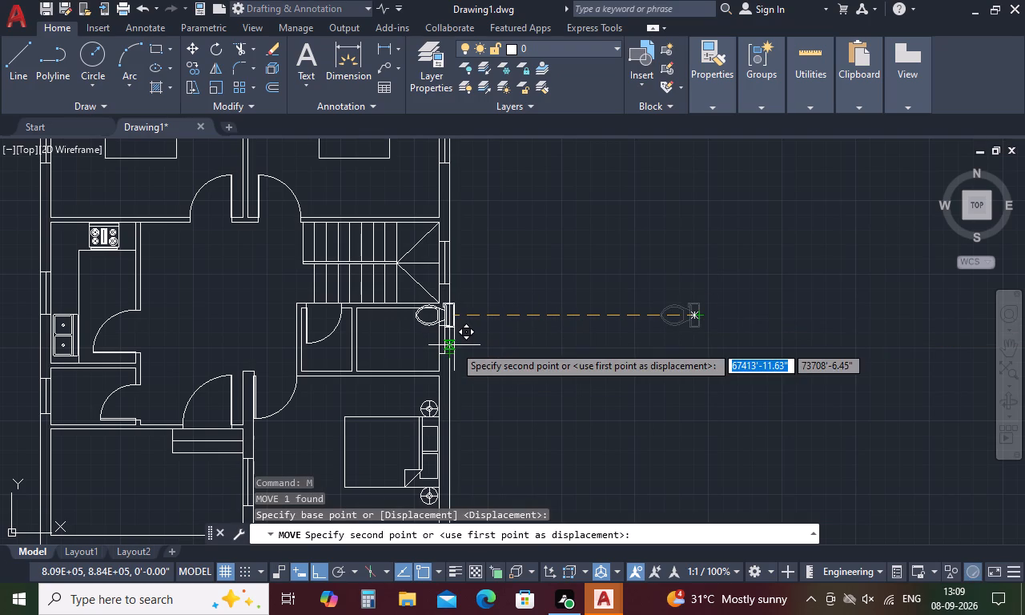
key(F8)
scroll(427, 333, up, 4)
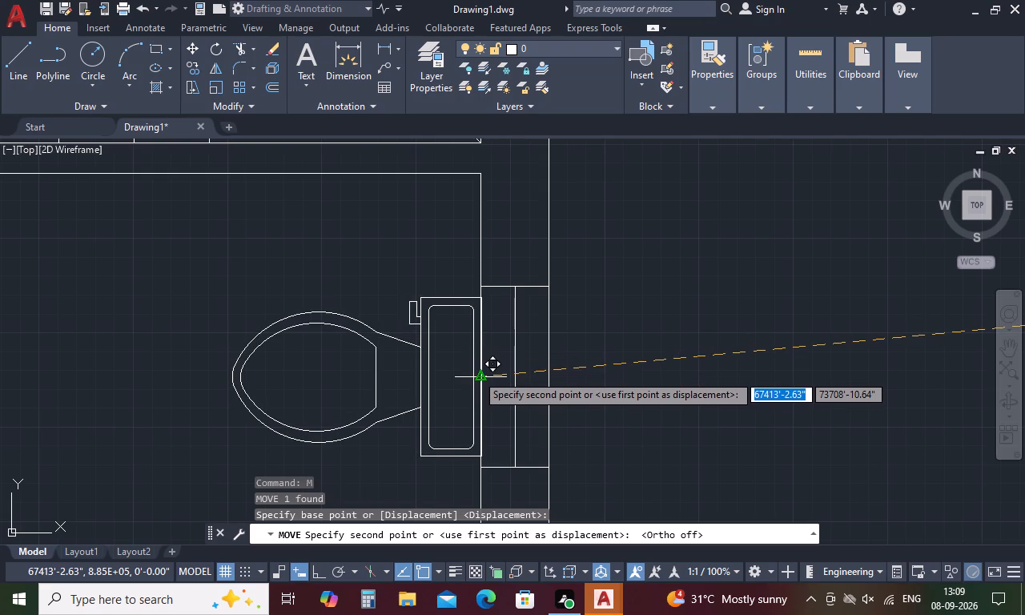
click(476, 374)
Extend the southwest room's north wall line, the southeast bedroom's west wall line and its east wall line to their next walls.
scroll(566, 302, down, 4)
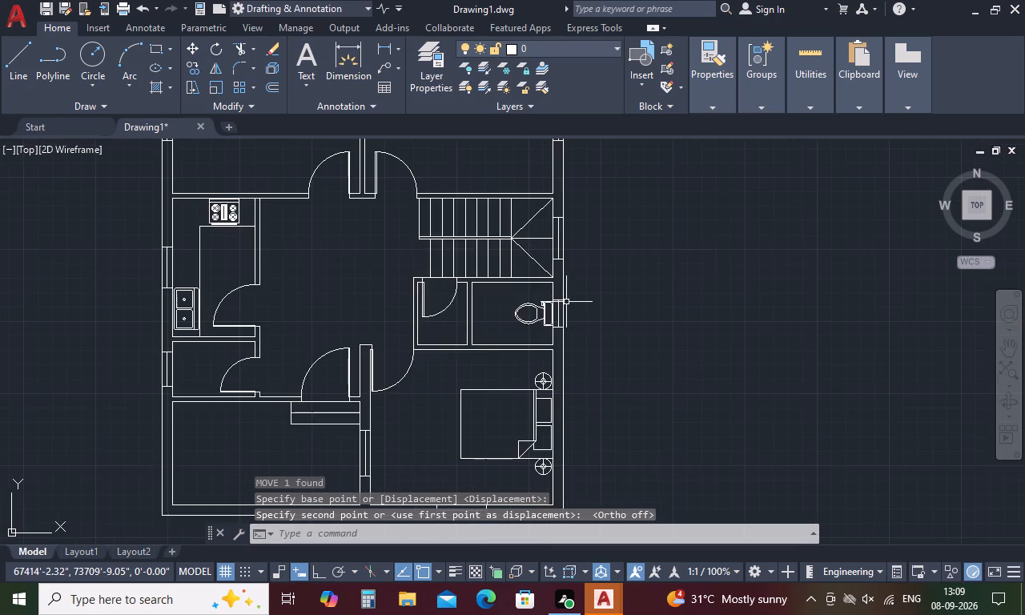
scroll(566, 302, down, 3)
scroll(505, 279, up, 2)
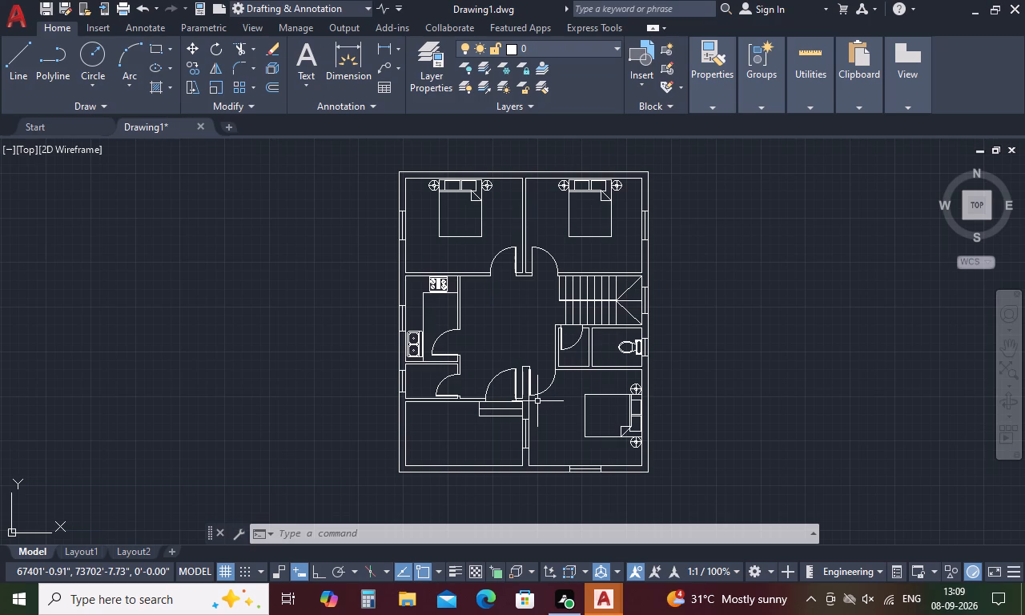
scroll(545, 374, down, 1)
scroll(569, 430, up, 1)
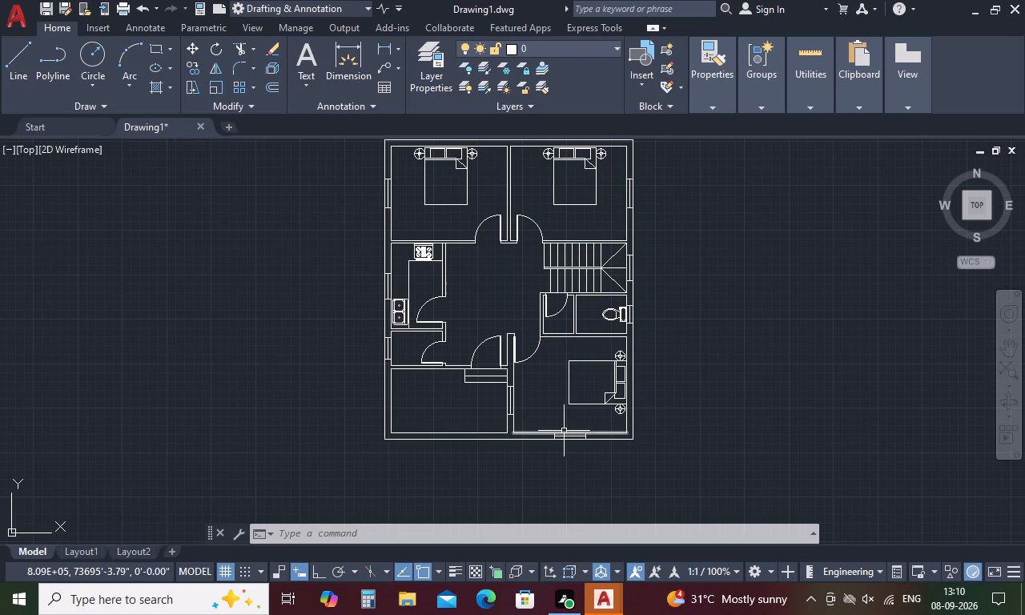
key(Escape)
text(ex)
key(space)
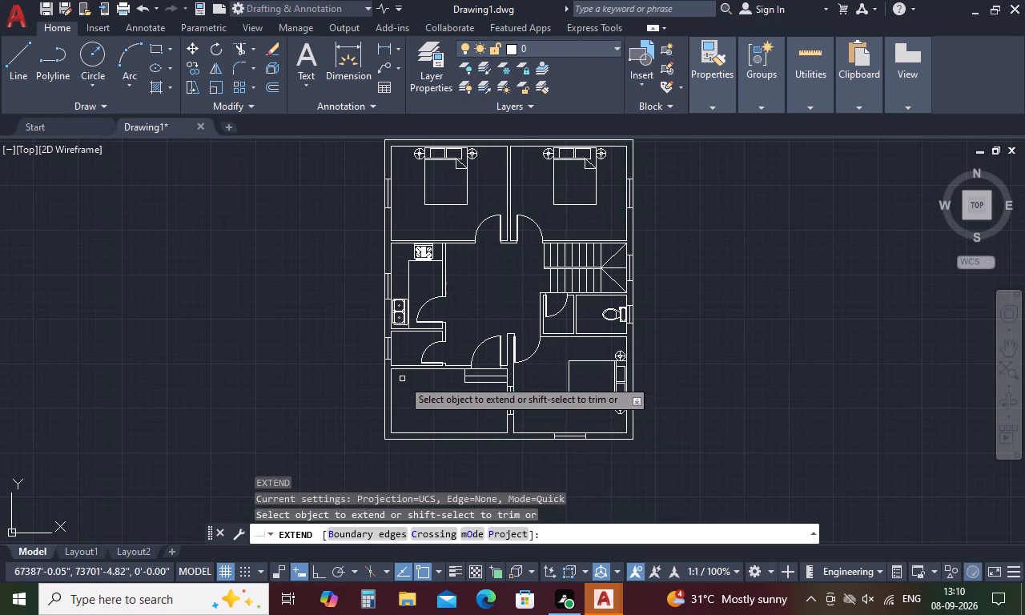
click(399, 369)
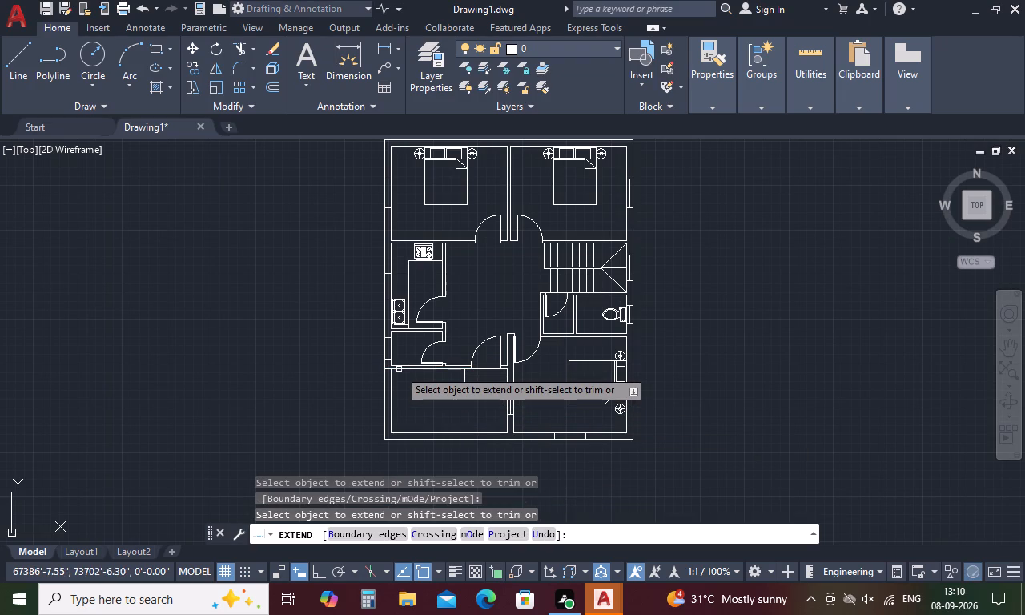
click(512, 425)
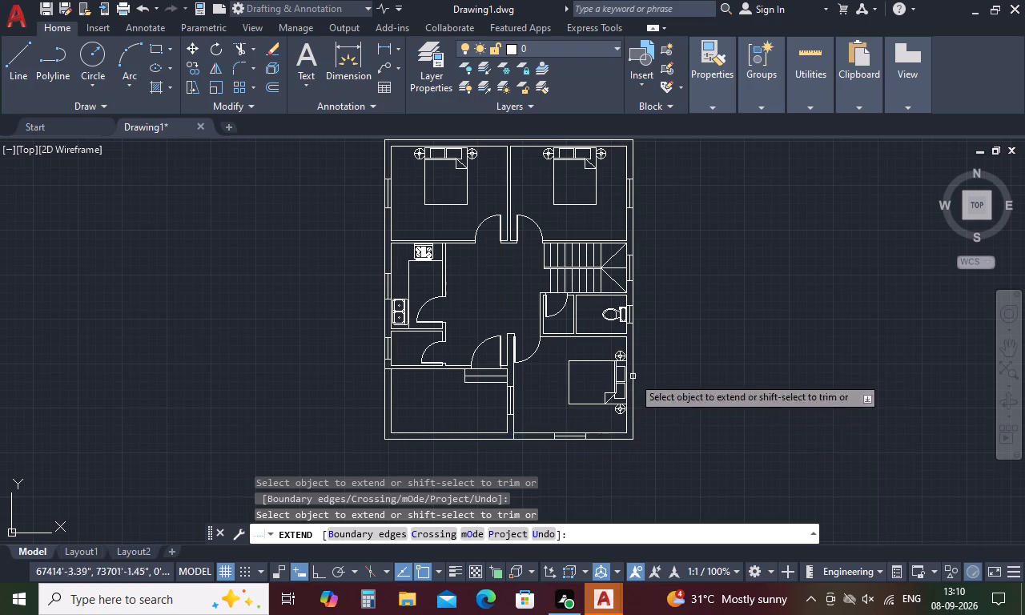
click(627, 344)
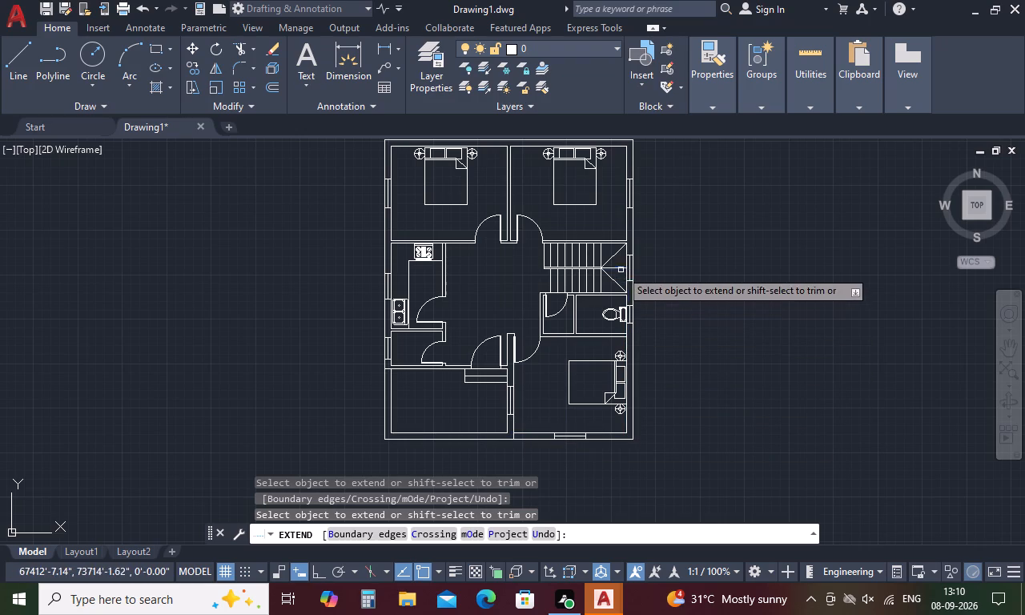
Extend inner wall lines across the partition junctions at the staircase's east wall, the northern bedrooms' north wall, and the northwest bedroom's and kitchen's west walls.
scroll(627, 237, up, 1)
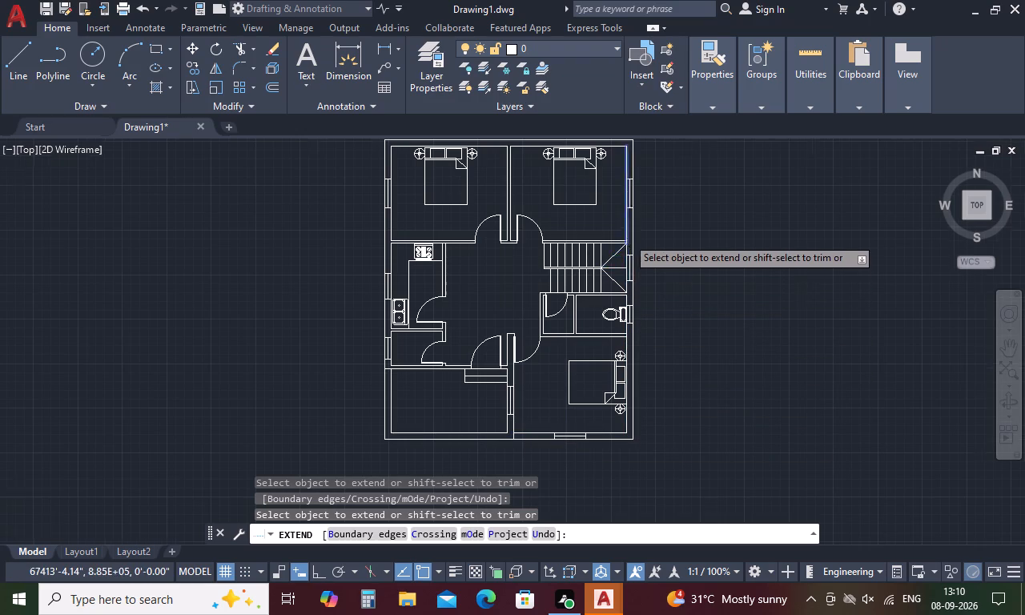
scroll(627, 237, up, 2)
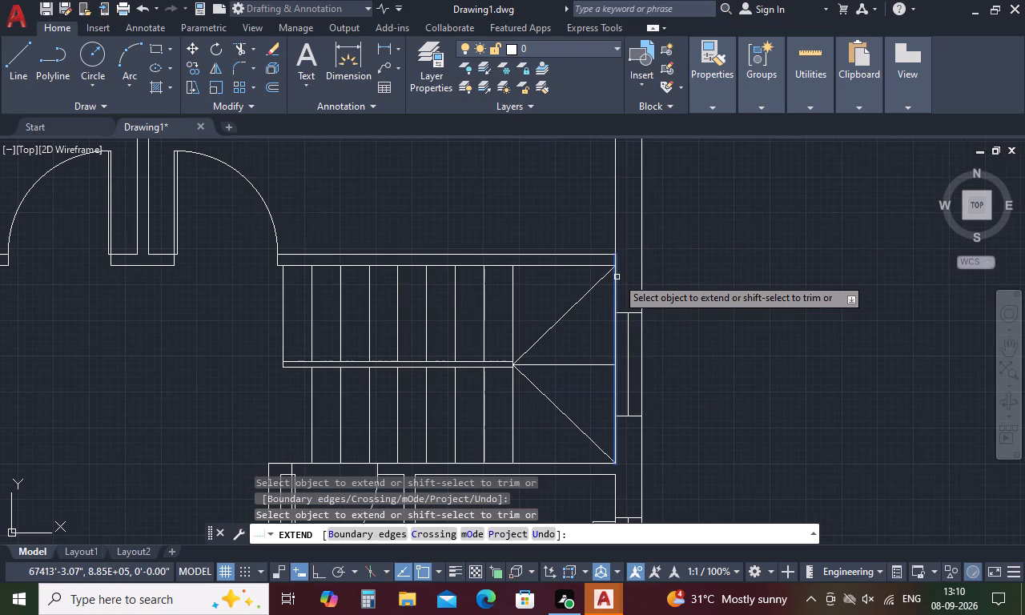
click(617, 277)
scroll(579, 299, down, 3)
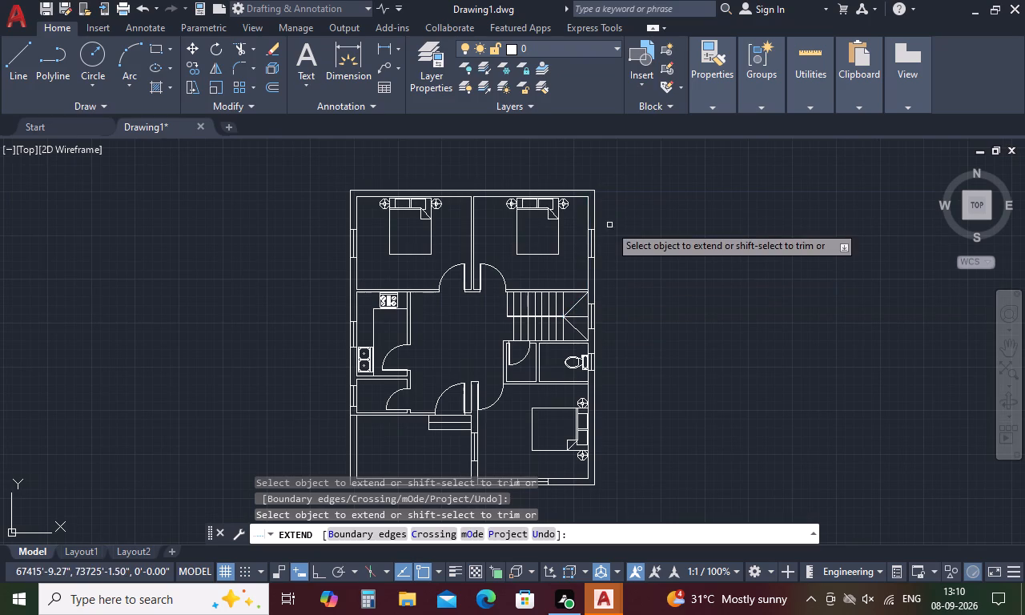
scroll(456, 188, up, 3)
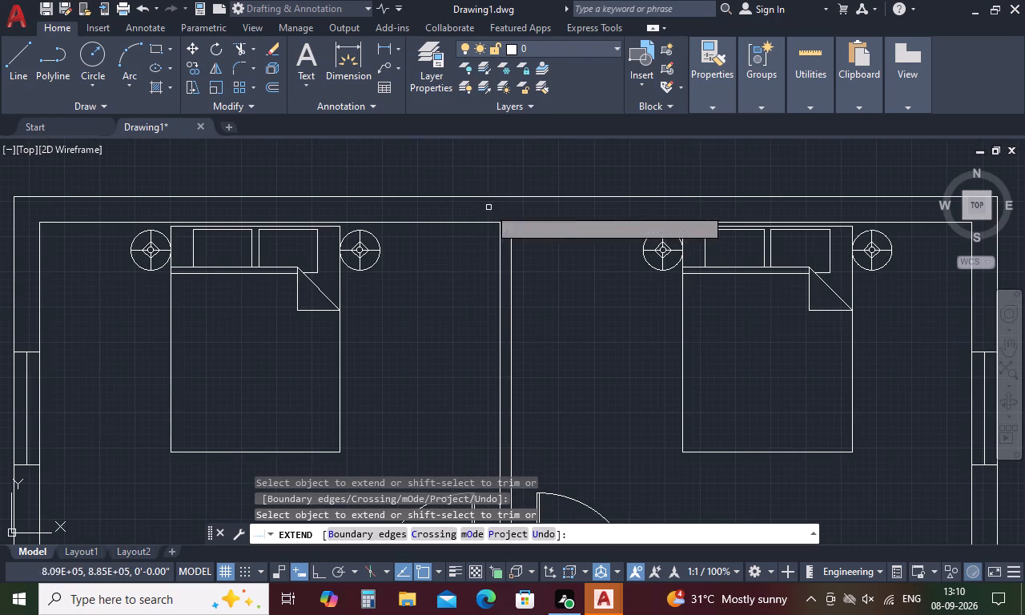
click(525, 224)
scroll(525, 223, down, 2)
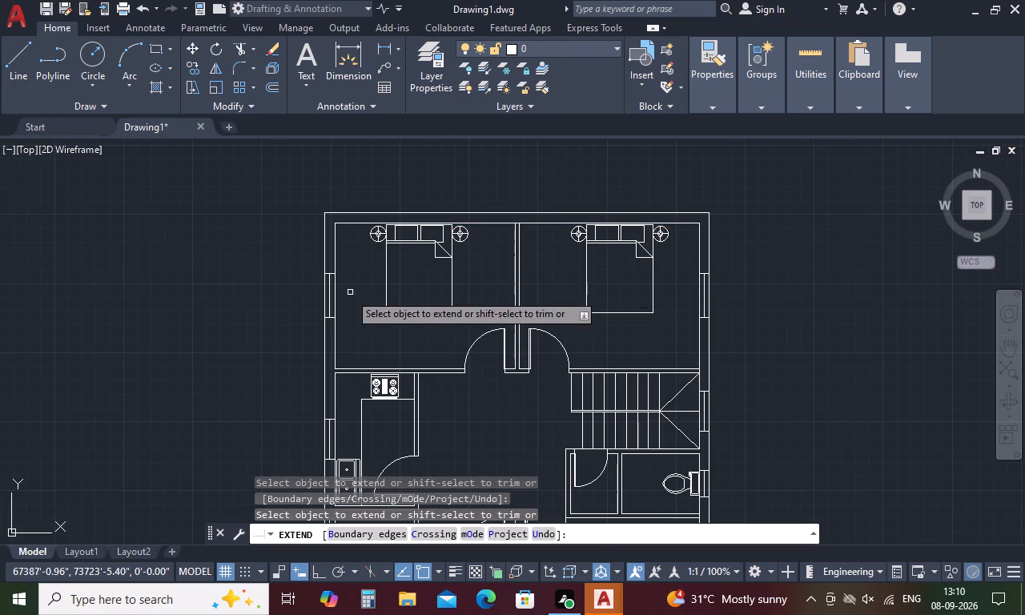
click(333, 342)
scroll(379, 294, down, 3)
scroll(361, 328, up, 4)
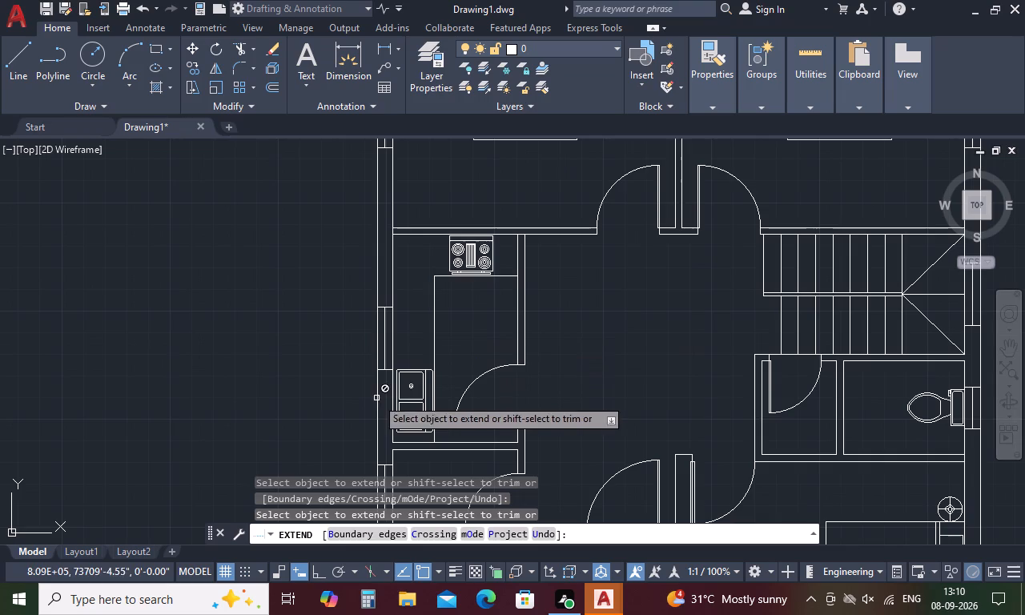
click(392, 429)
scroll(416, 299, down, 2)
scroll(417, 403, up, 3)
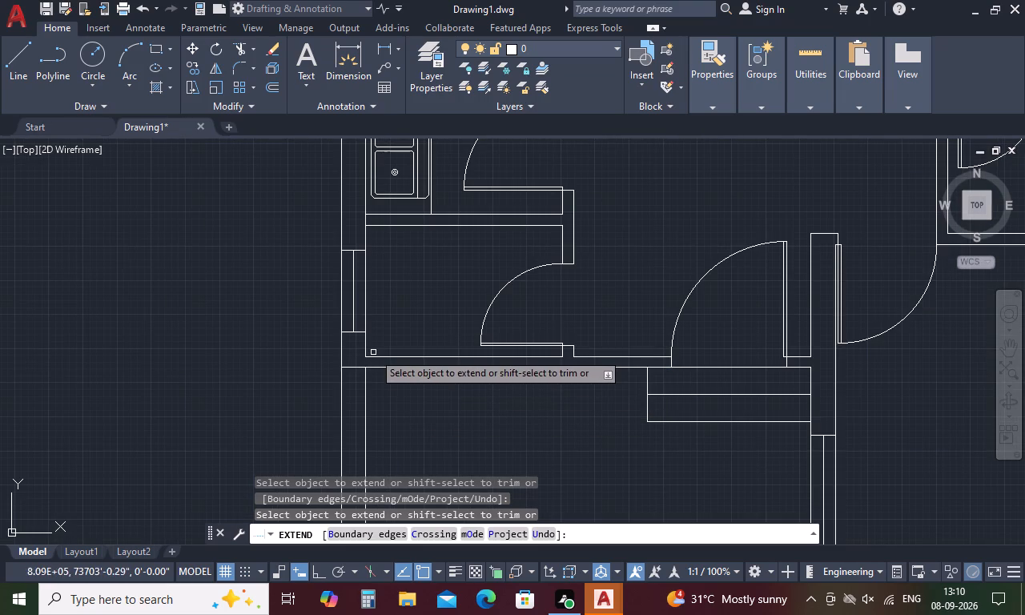
key(space)
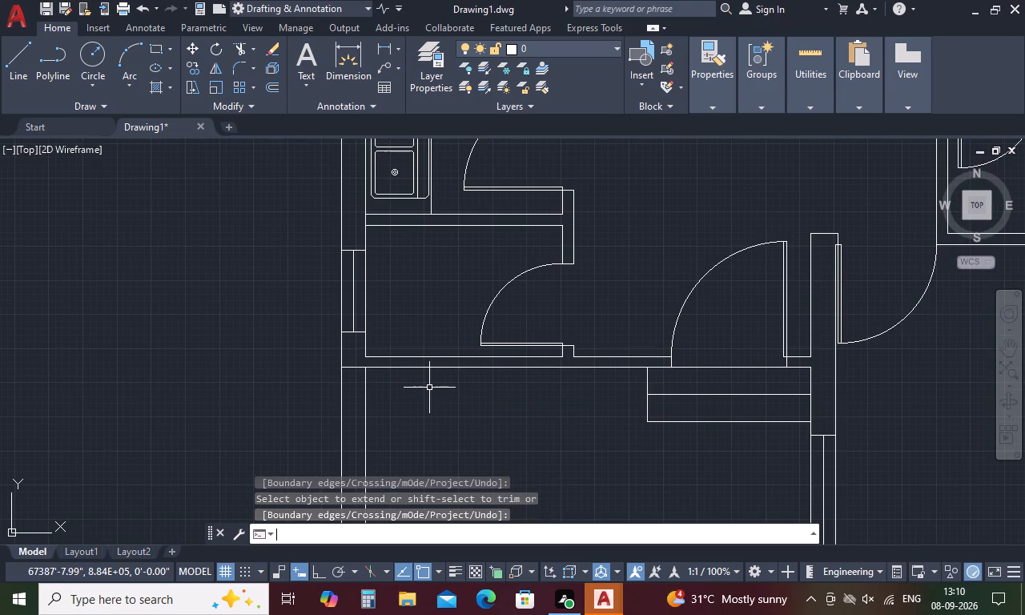
Extend the west line of the southeast bedroom's west wall across the front wall junction and down to the south outer wall line.
scroll(429, 388, down, 1)
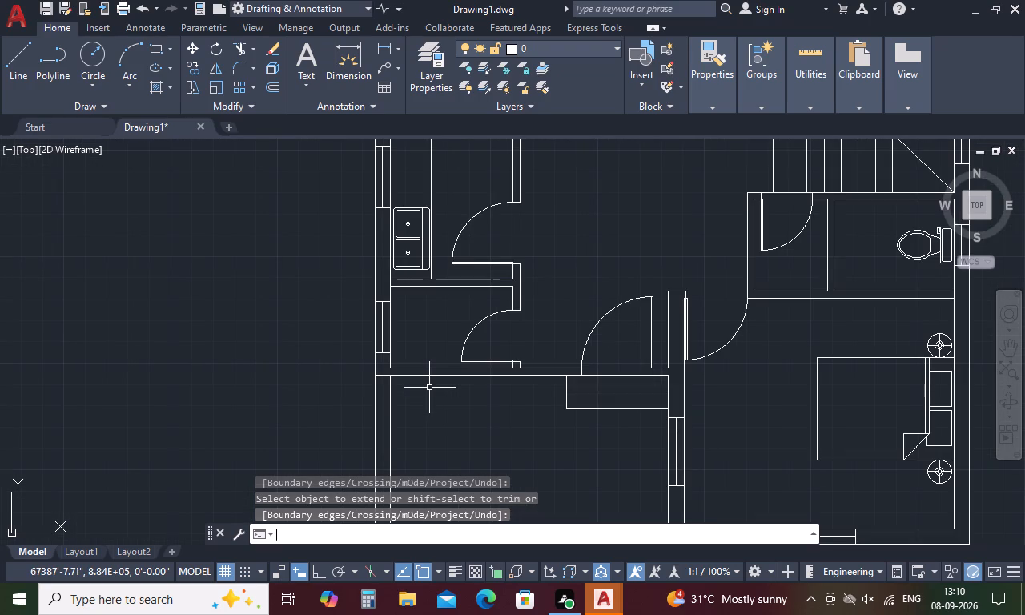
key(space)
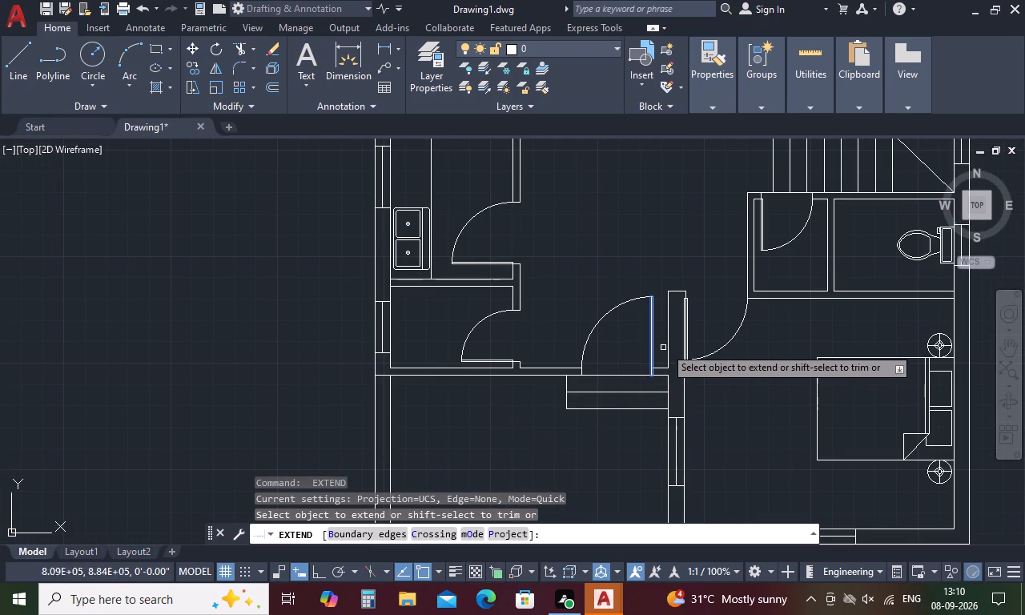
click(669, 344)
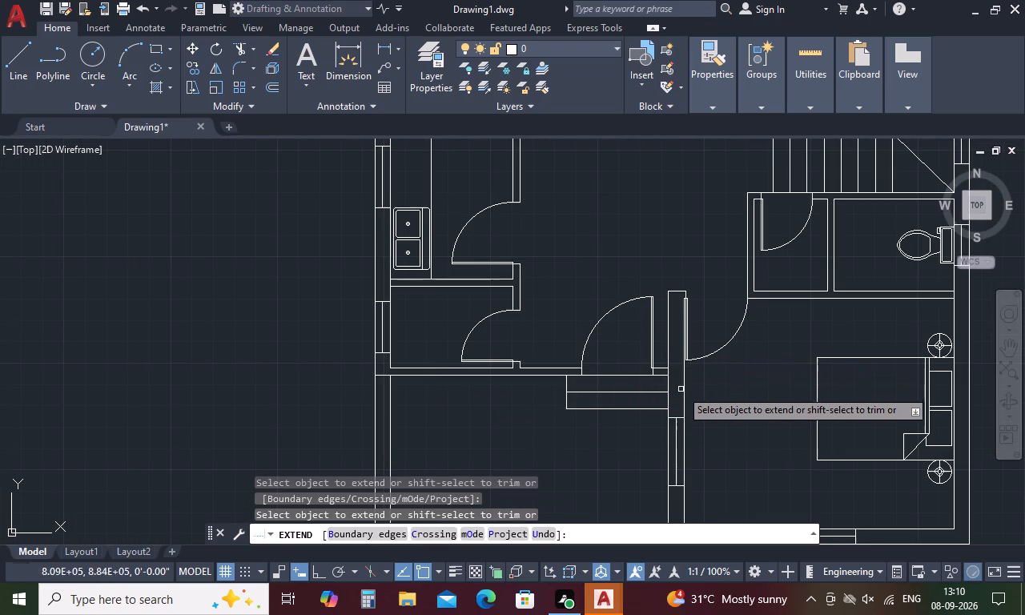
scroll(677, 370, down, 3)
scroll(683, 416, up, 4)
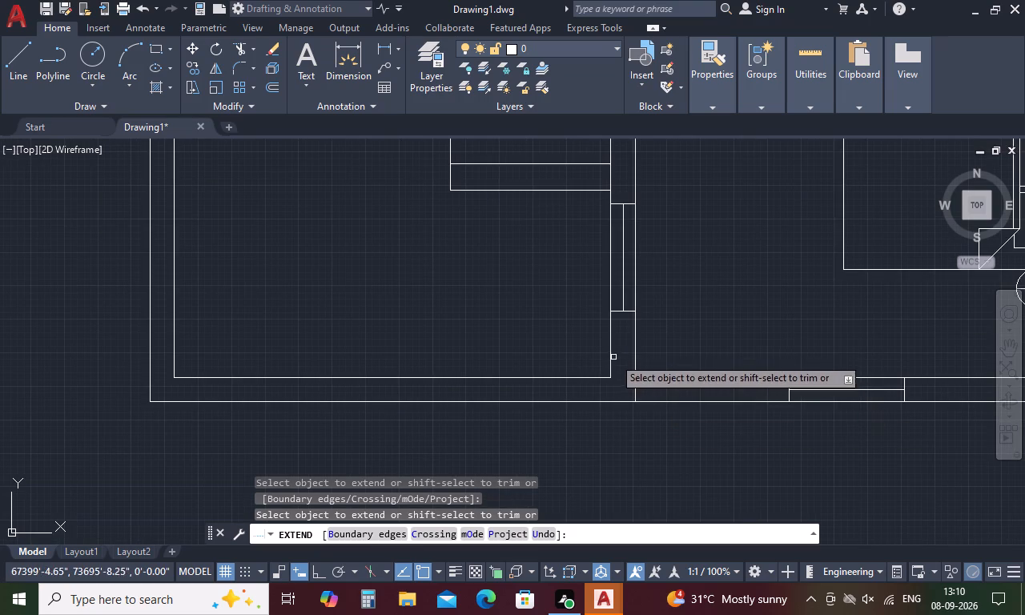
click(609, 351)
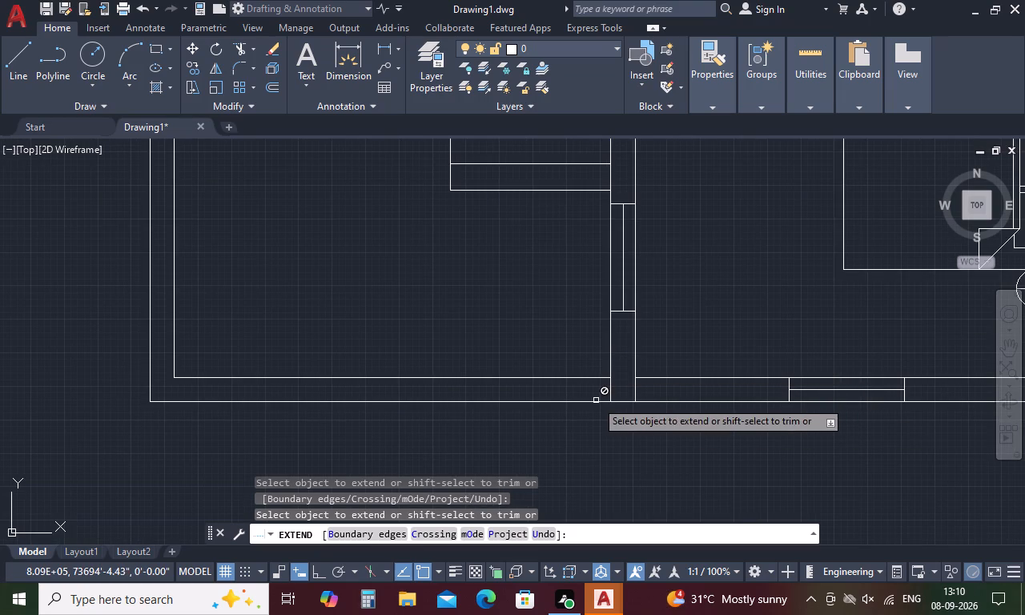
Trim the east line of the southeast bedroom's west wall where it crosses the south outer wall.
key(space)
text(tr)
key(space)
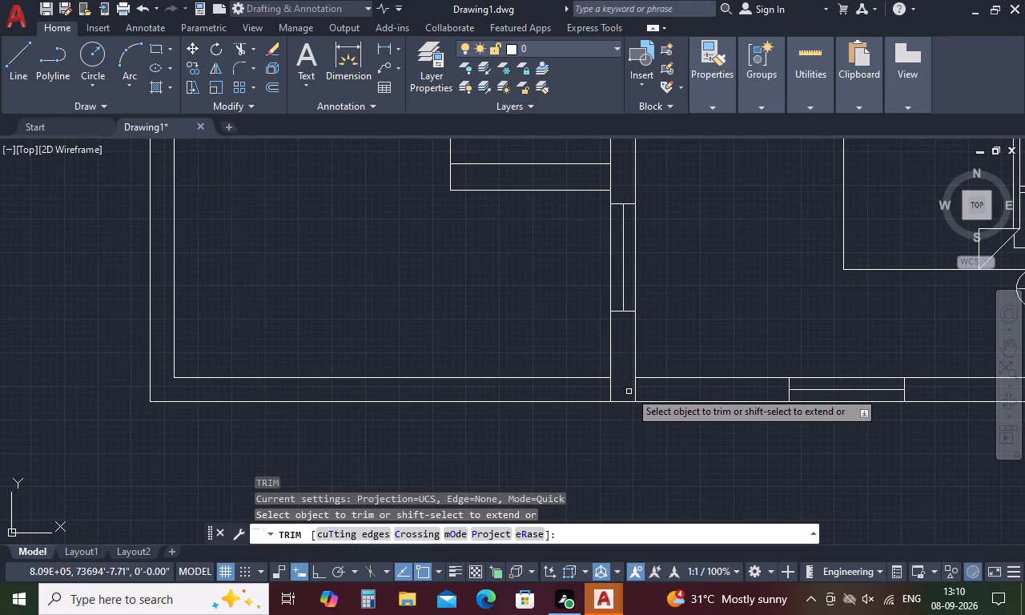
click(633, 389)
scroll(611, 401, down, 3)
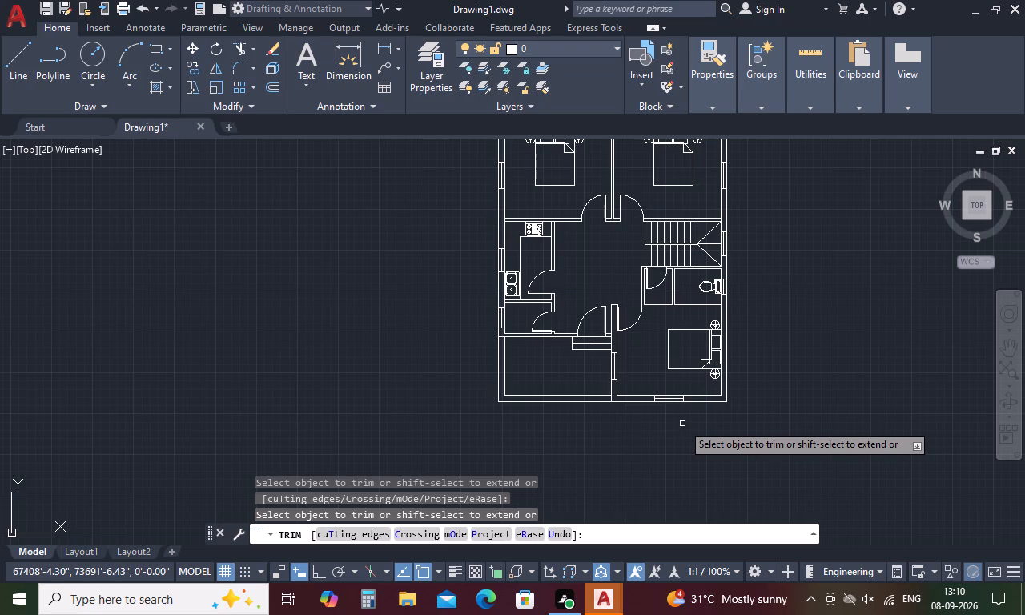
scroll(682, 422, down, 2)
scroll(657, 303, up, 3)
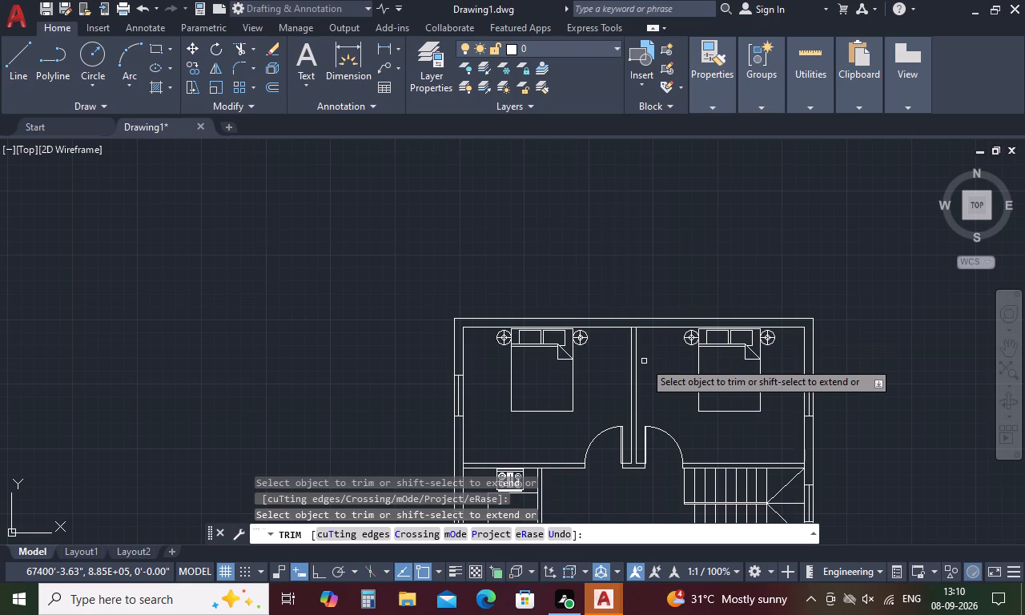
scroll(644, 363, down, 2)
scroll(661, 437, up, 2)
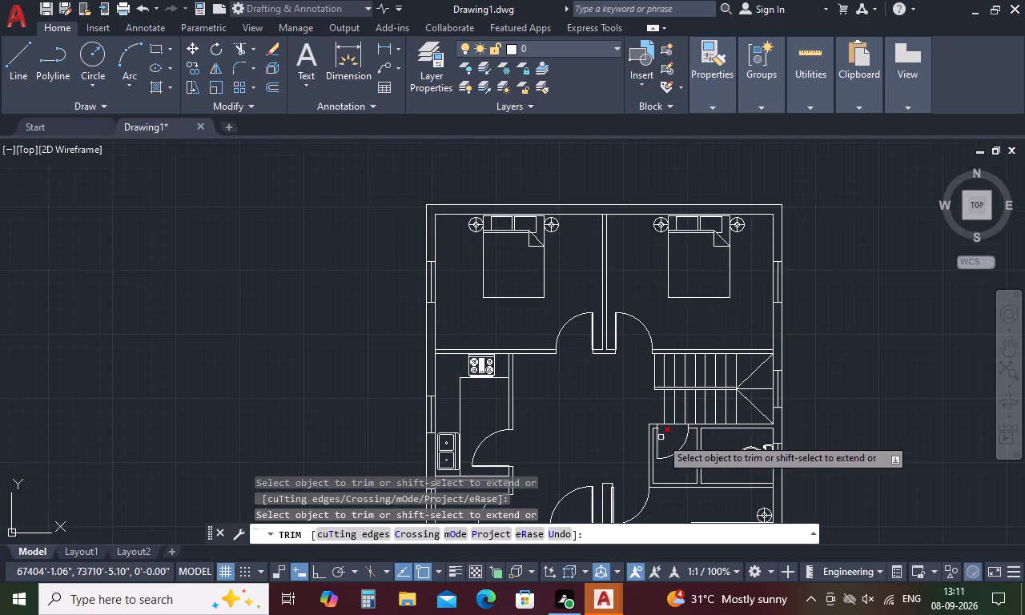
scroll(661, 437, down, 3)
scroll(669, 480, up, 2)
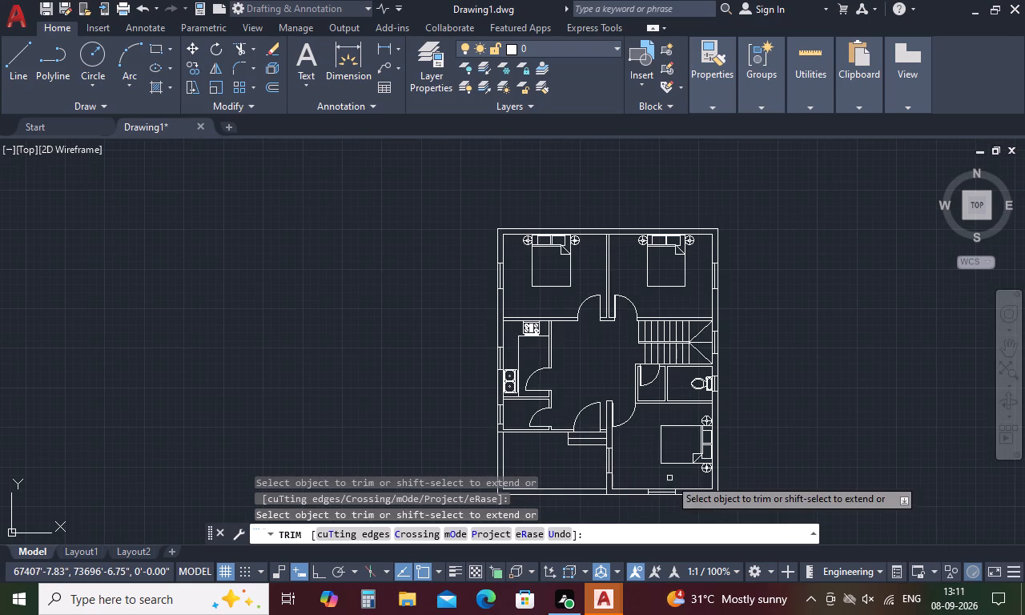
key(Escape)
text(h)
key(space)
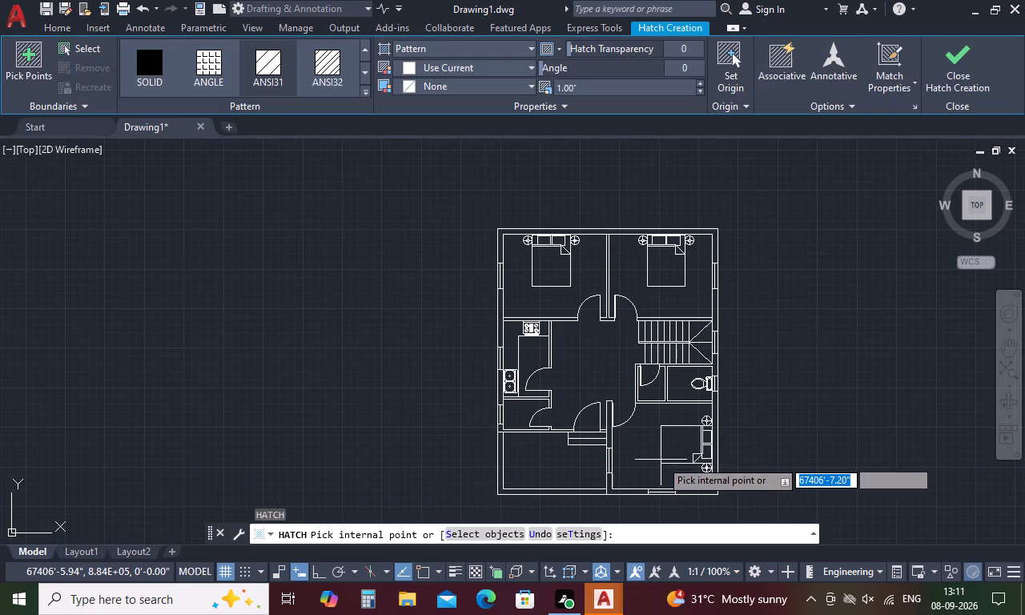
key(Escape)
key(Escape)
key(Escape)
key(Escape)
Hatch the north wall, the east wall segments and the bathroom walls with a solid fill in colour 99,100,102.
text(h)
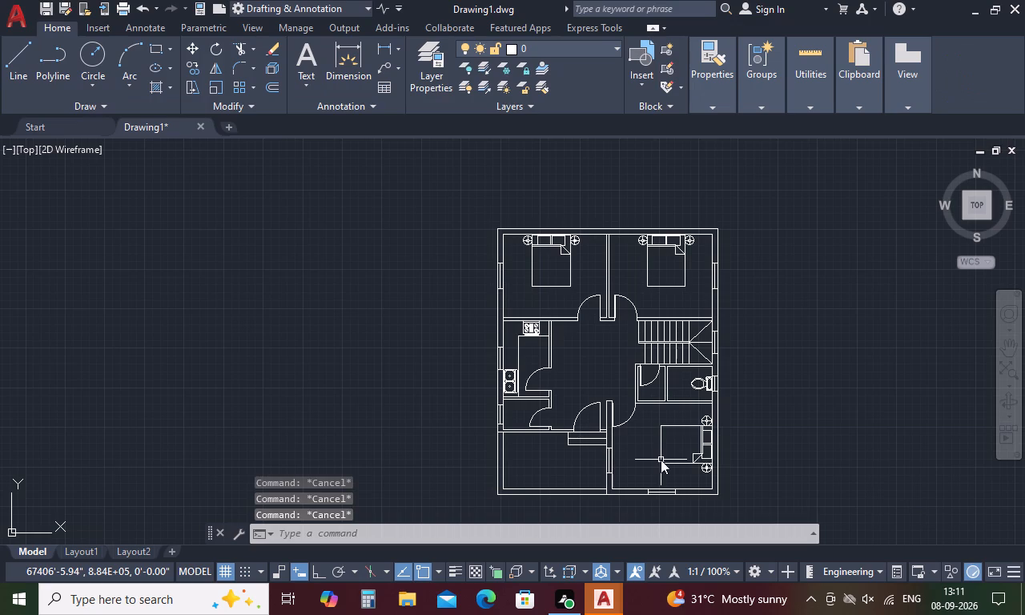
key(space)
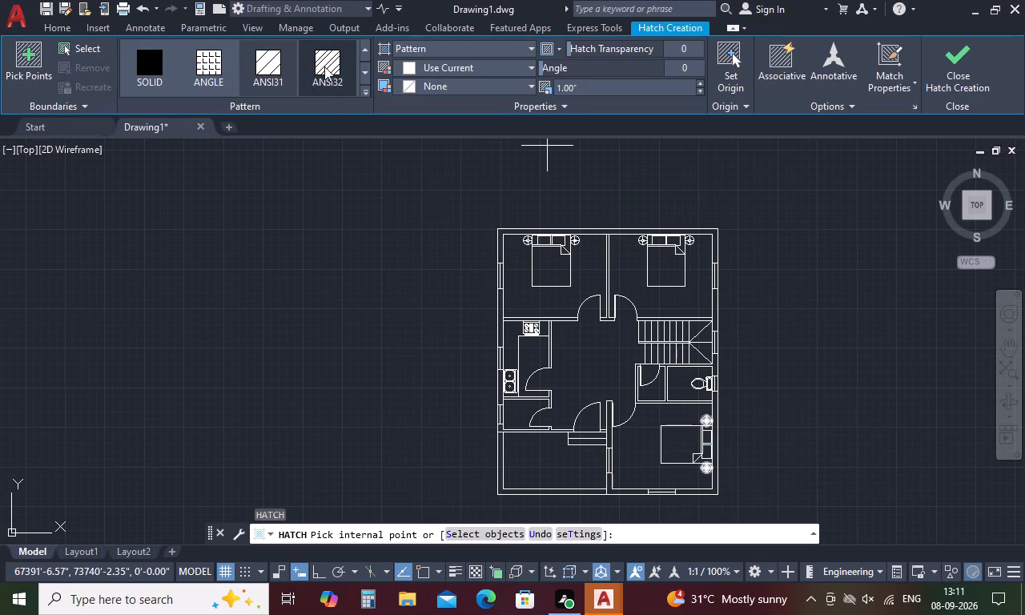
click(153, 66)
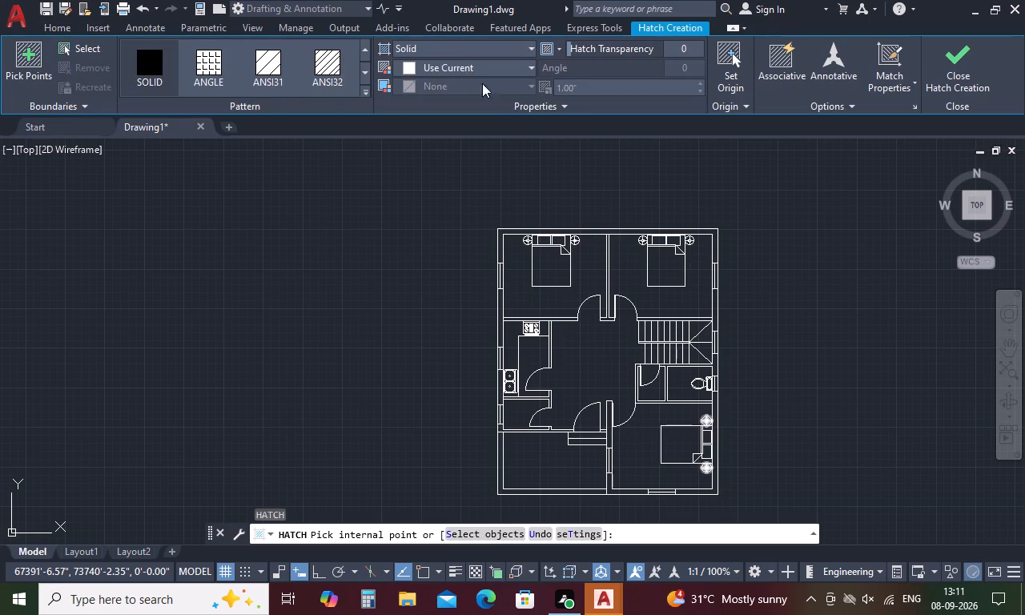
click(534, 66)
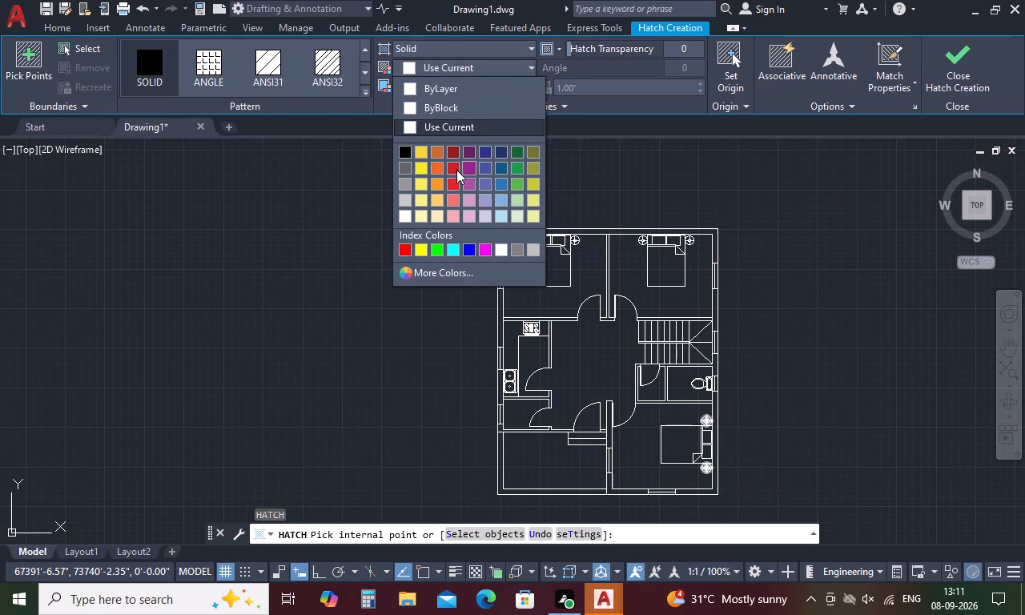
click(402, 167)
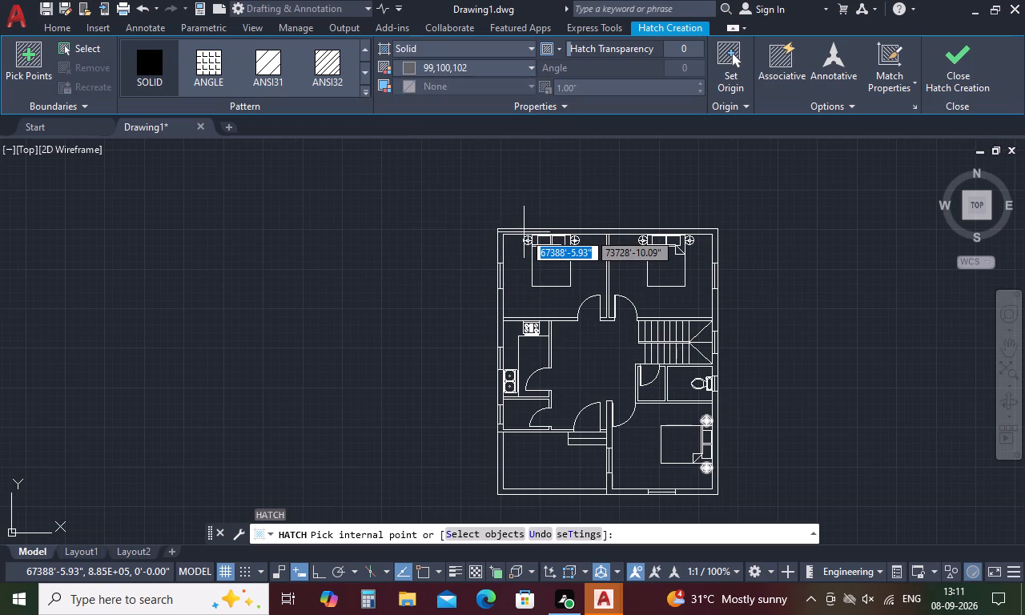
click(524, 232)
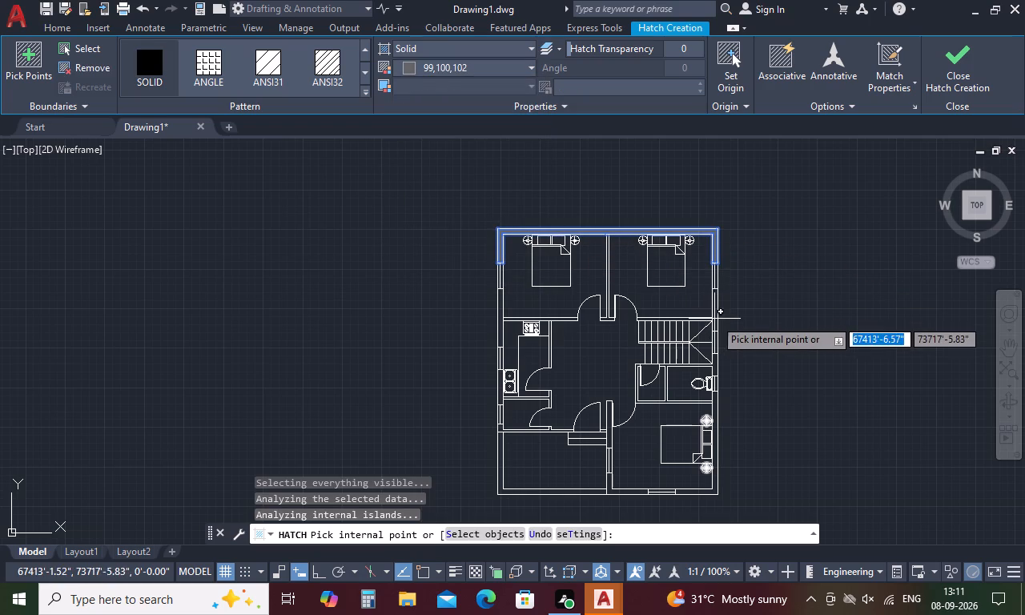
click(717, 318)
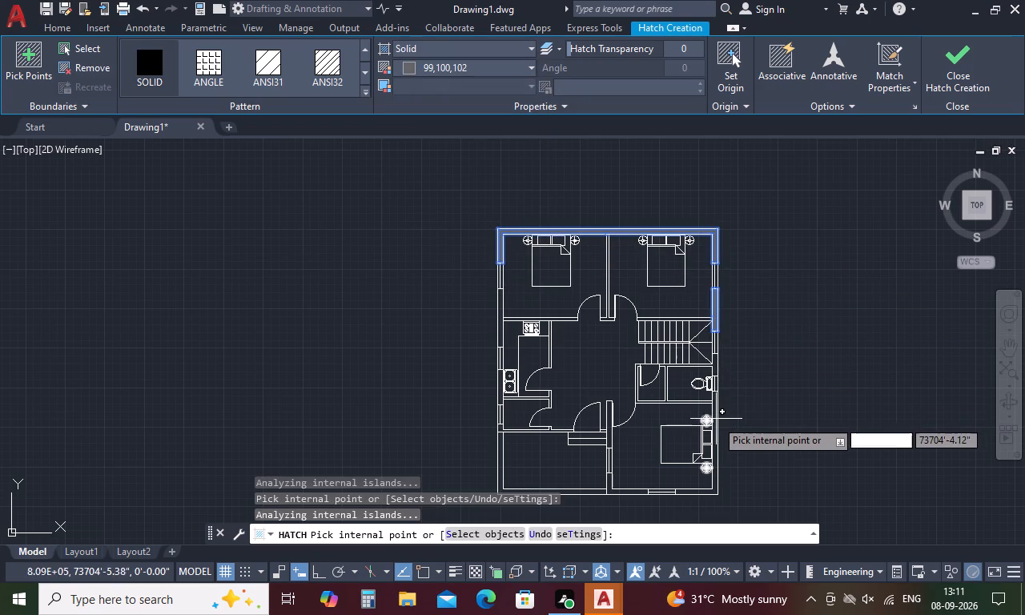
click(716, 420)
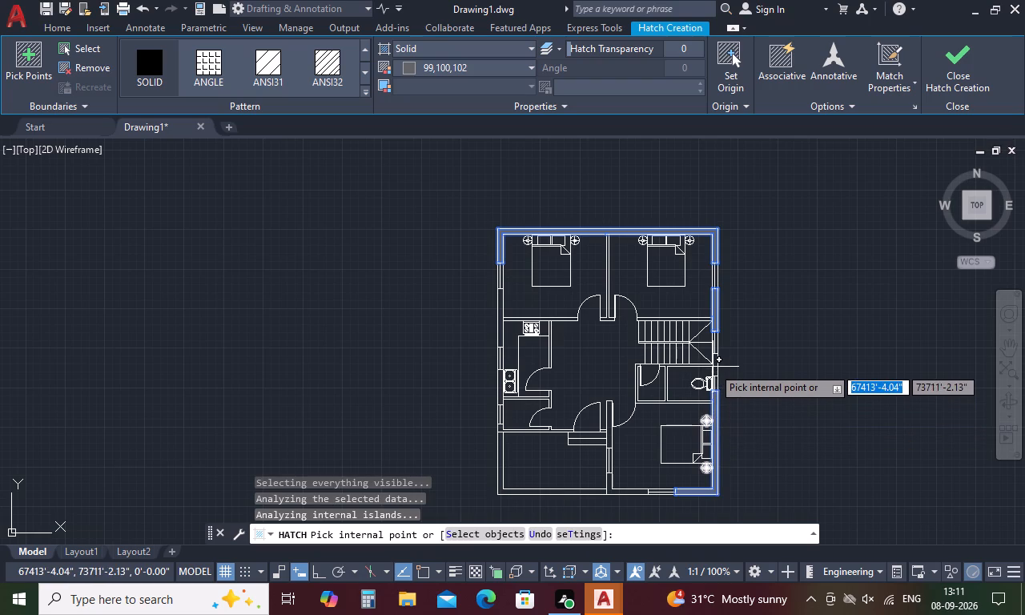
click(715, 364)
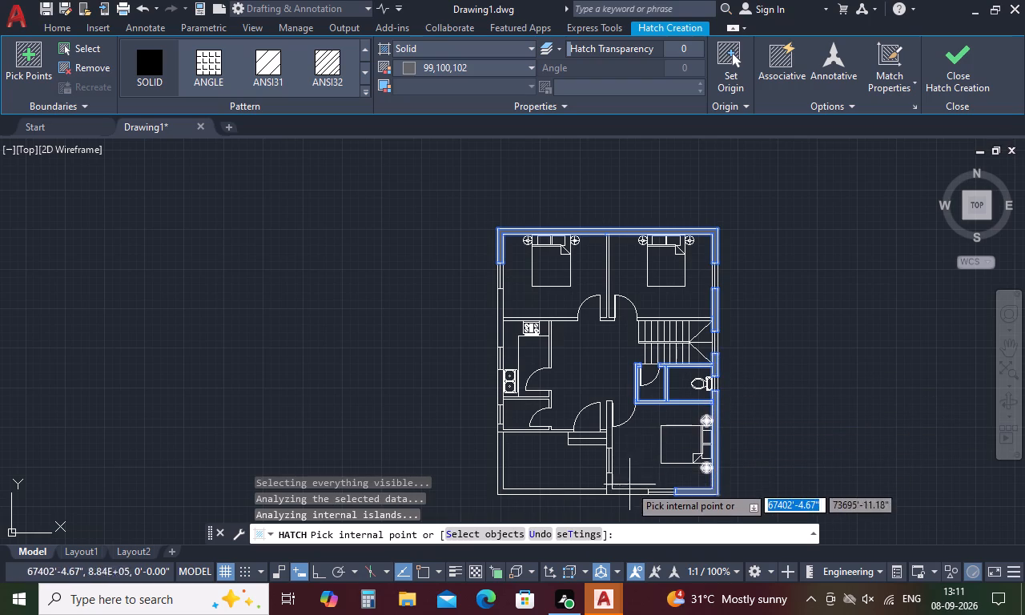
Fill the southeast bedroom's south wall west of its window, its west wall segments and the southwest room's north wall with the solid hatch.
click(628, 495)
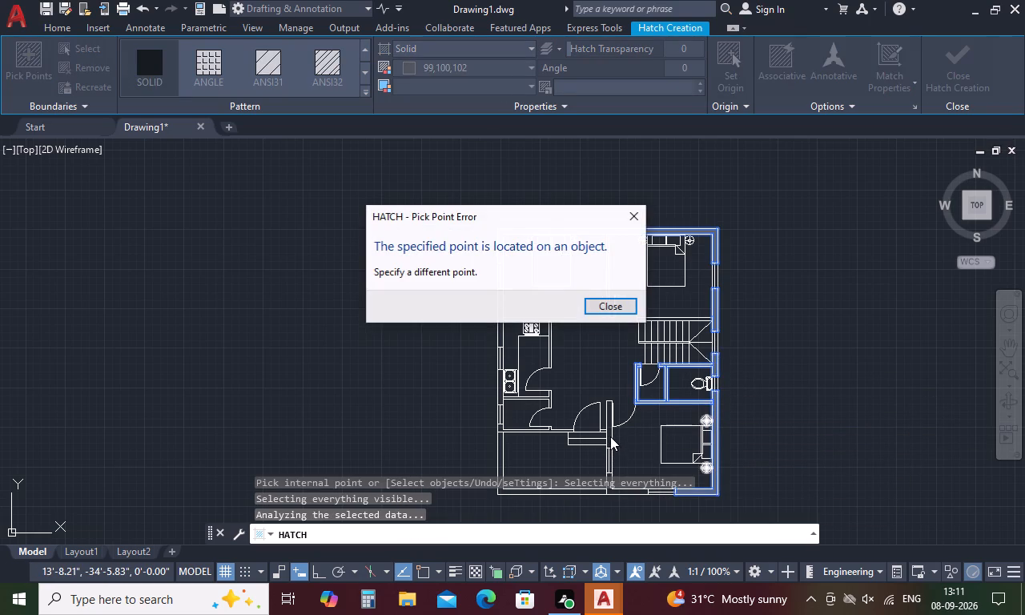
click(620, 304)
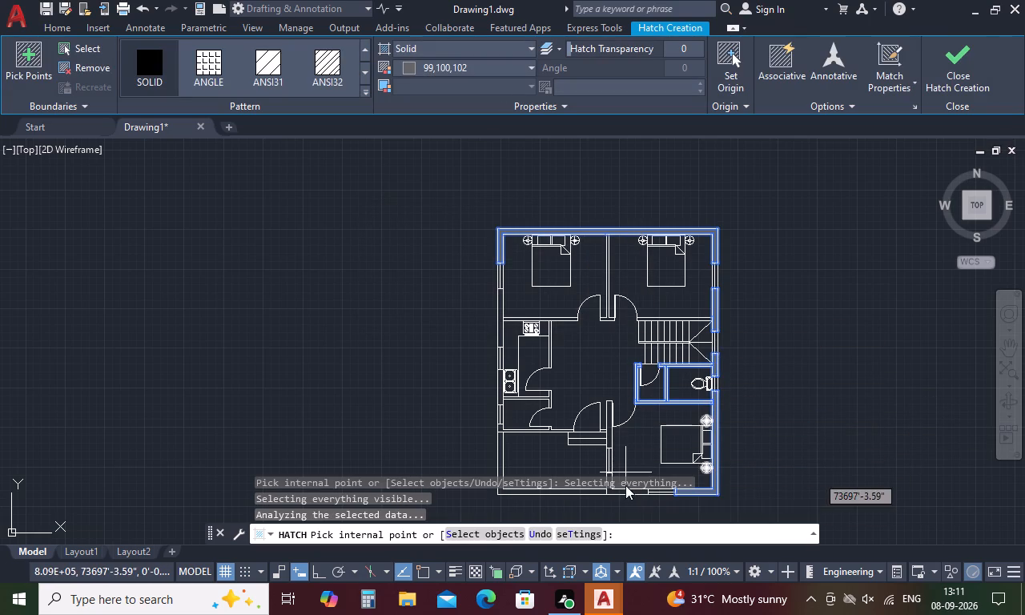
scroll(618, 496, up, 3)
click(618, 492)
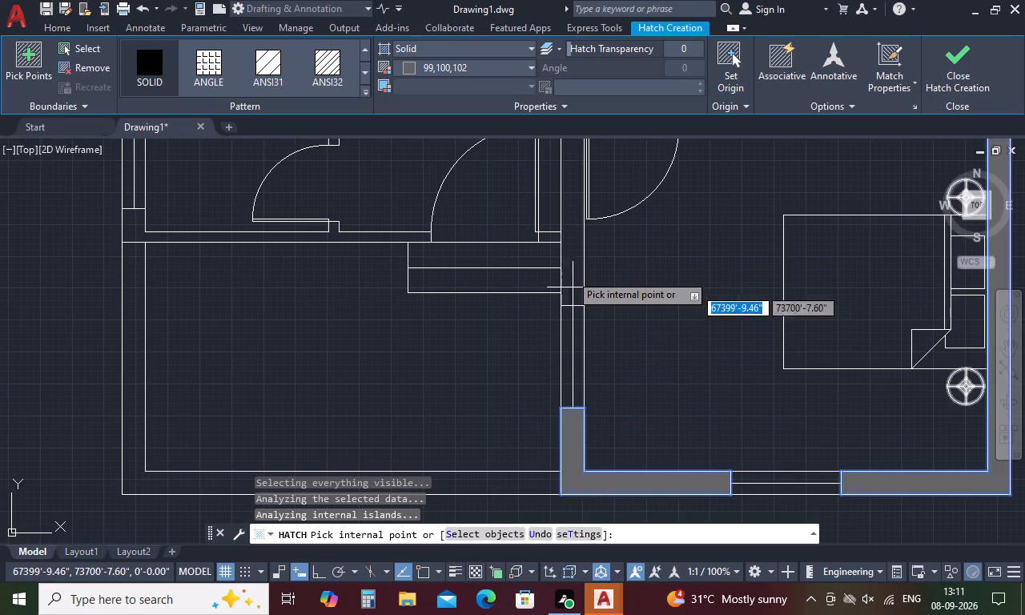
click(567, 243)
scroll(581, 259, down, 3)
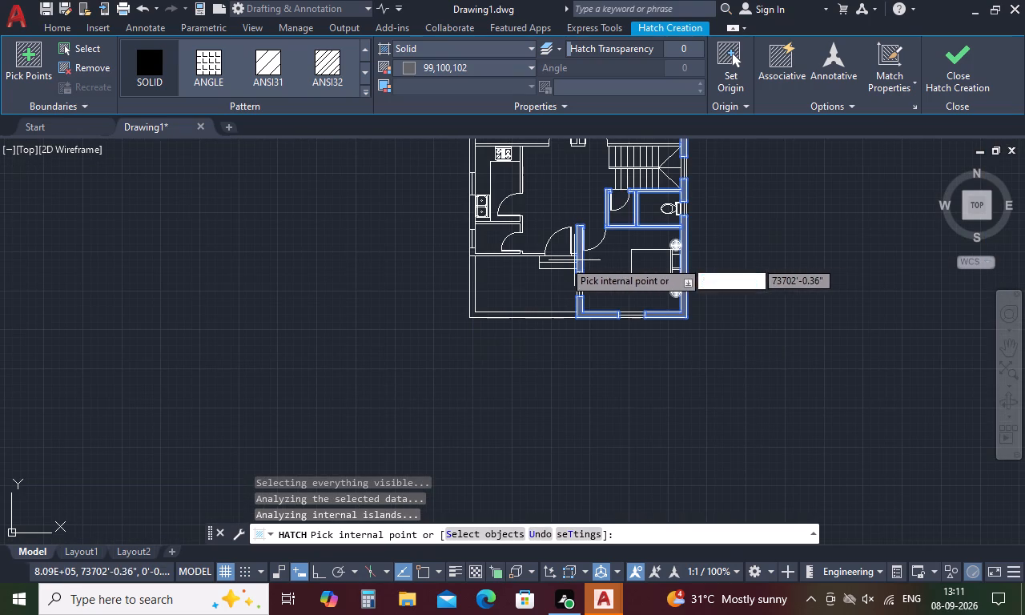
scroll(541, 255, up, 6)
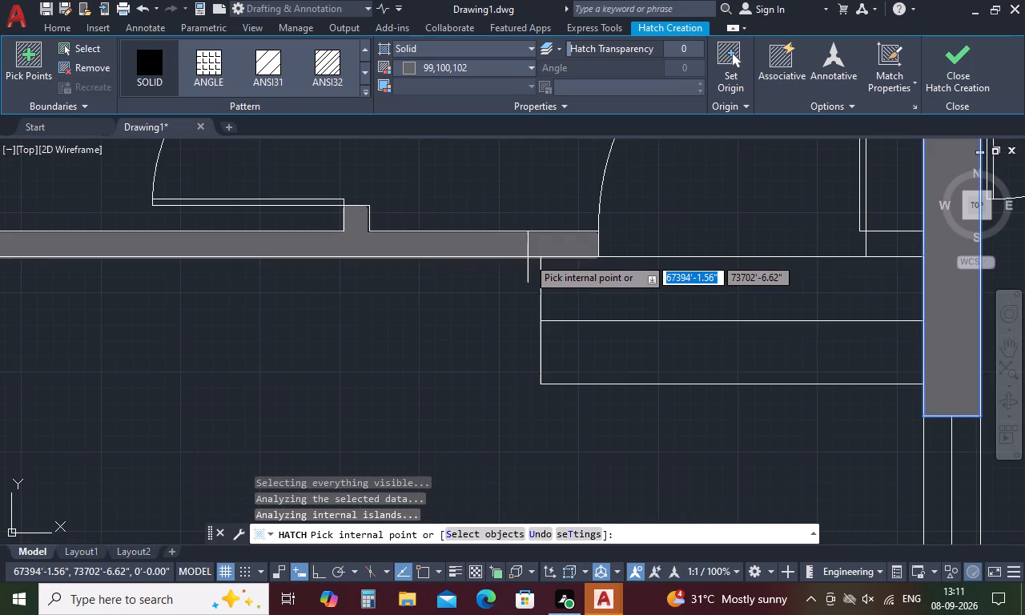
click(528, 256)
scroll(528, 256, down, 5)
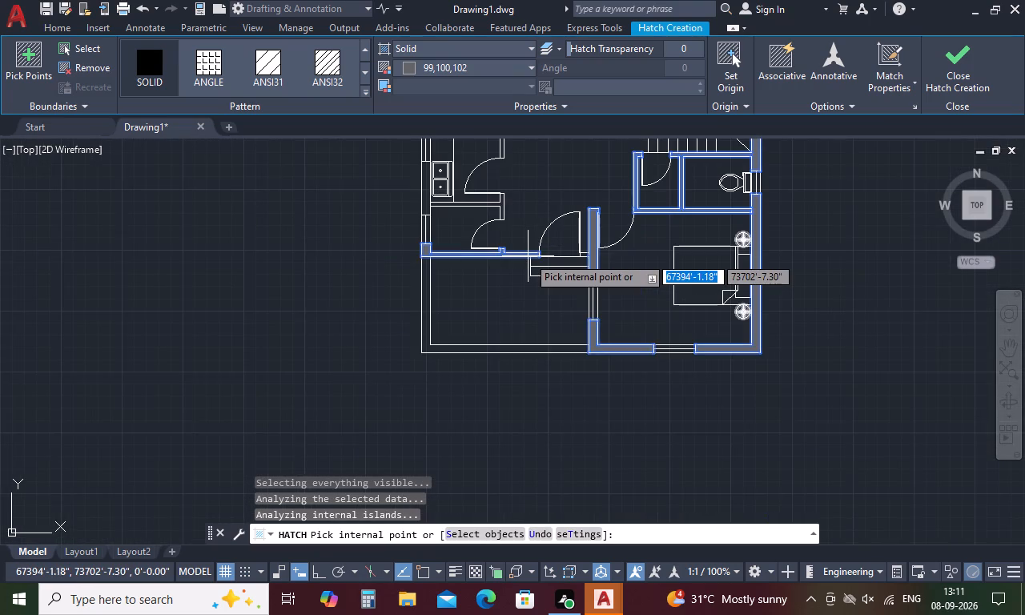
Fill the west outer wall segments between the windows beside and north of the kitchen sink with the solid hatch.
scroll(528, 256, down, 2)
scroll(480, 195, up, 1)
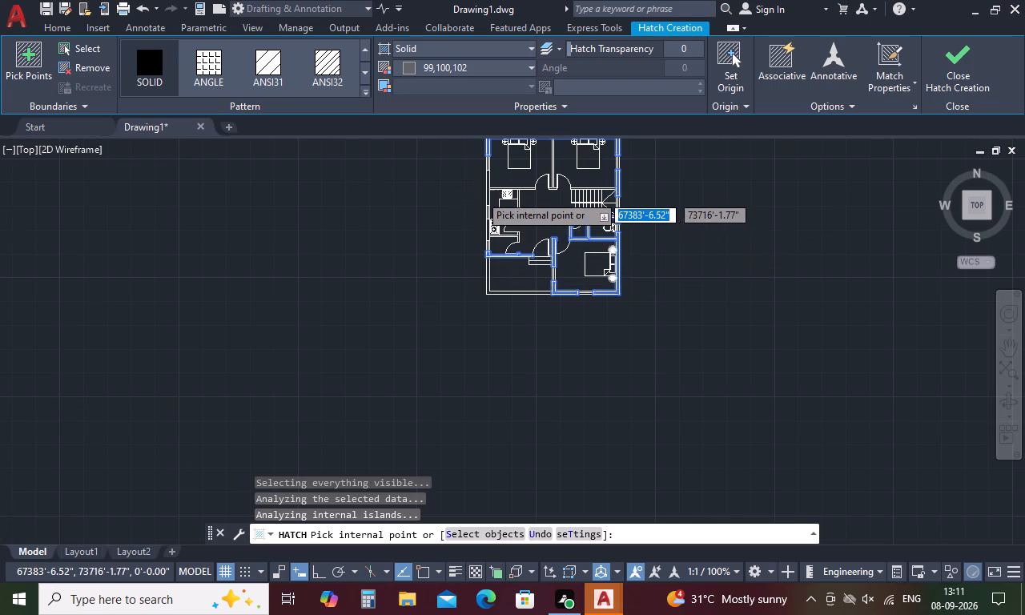
scroll(480, 195, up, 2)
scroll(505, 246, down, 1)
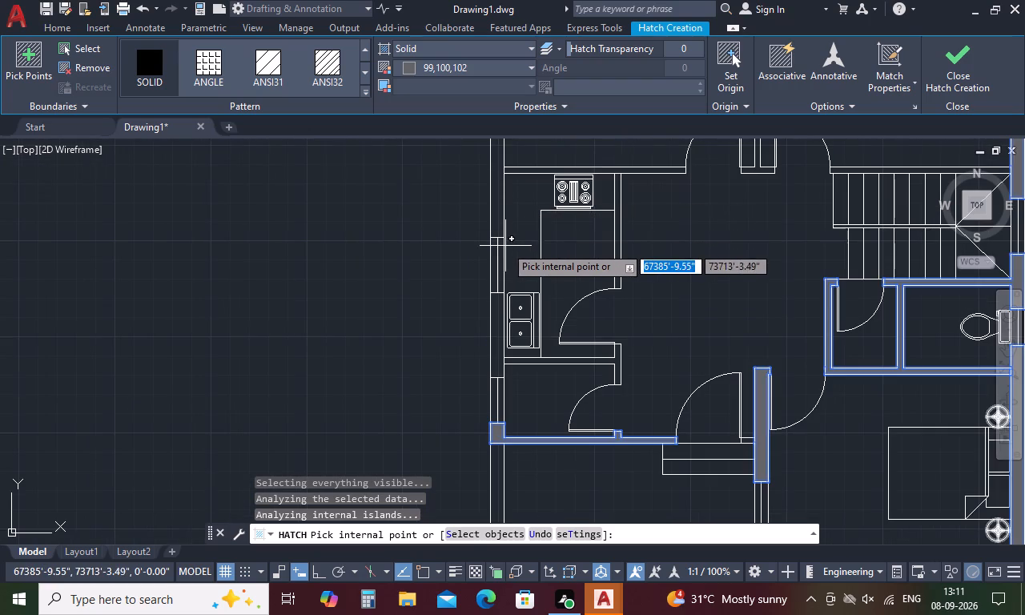
scroll(505, 246, down, 1)
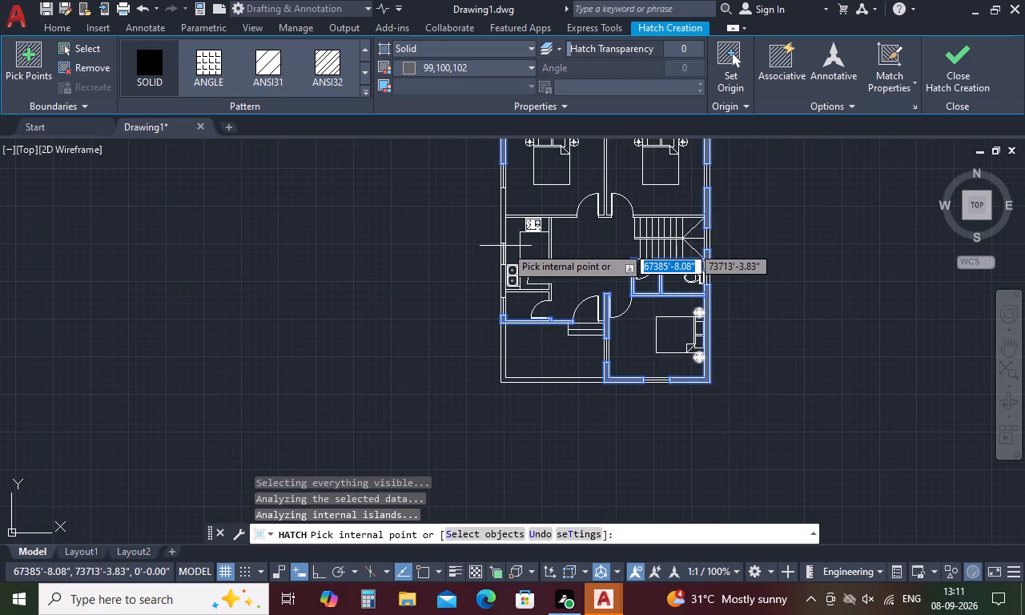
scroll(505, 249, up, 2)
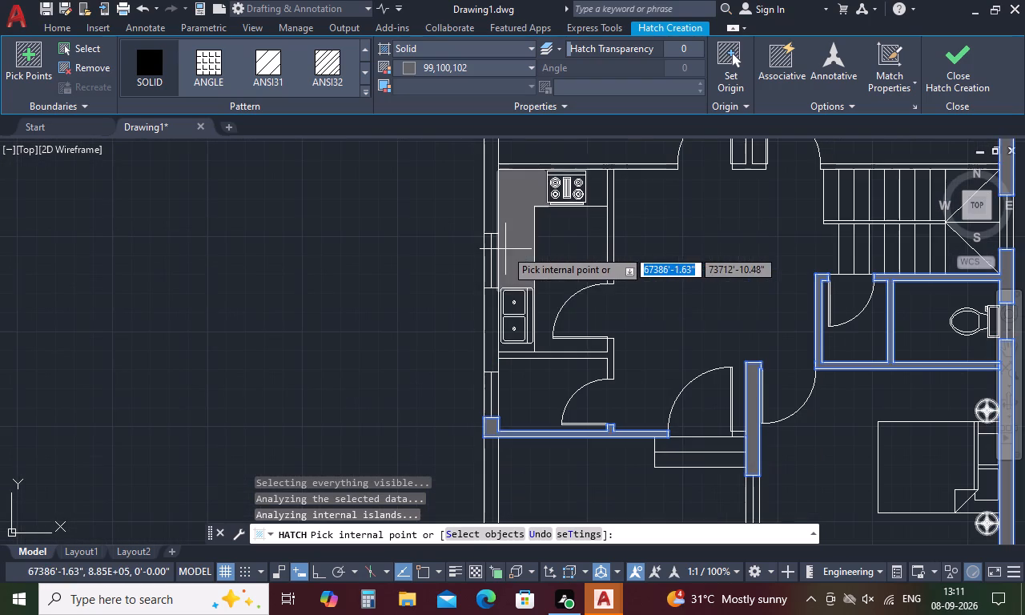
click(493, 334)
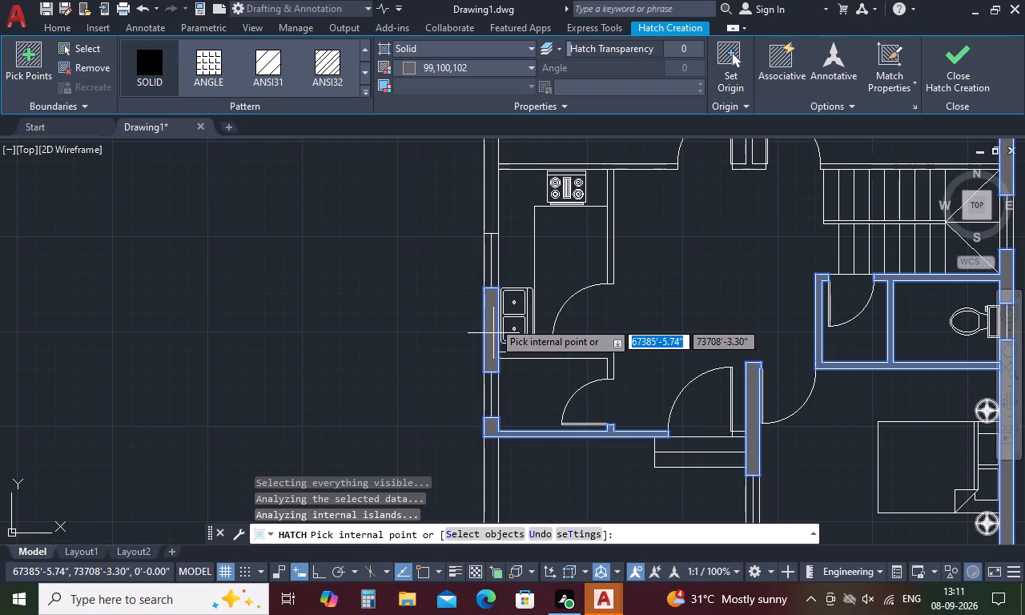
click(493, 214)
Fill the kitchen's south partition with its door stub and the kitchen's east wall with the solid hatch.
scroll(508, 254, down, 3)
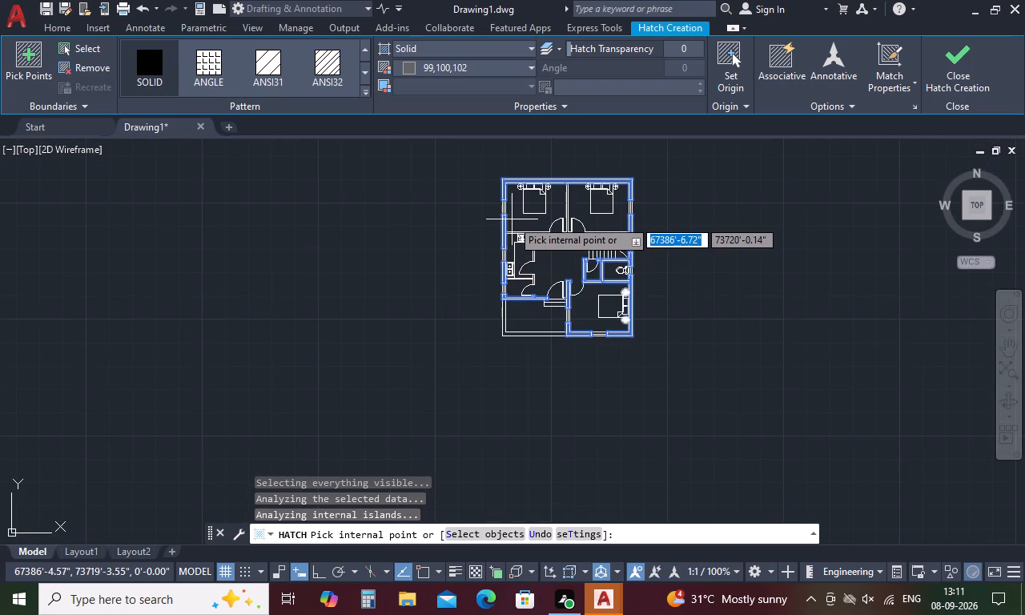
scroll(530, 234, up, 3)
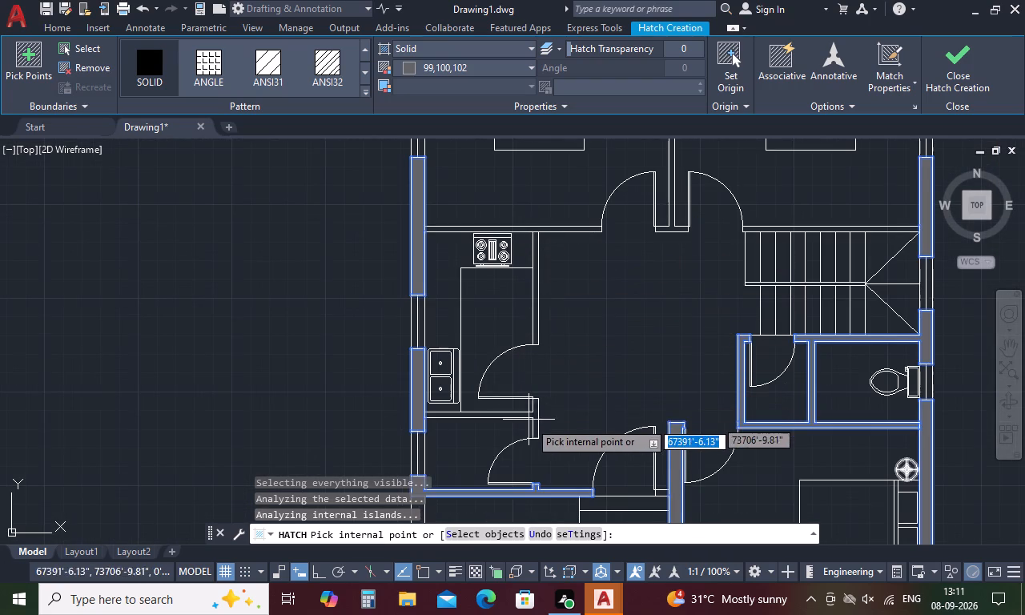
click(535, 425)
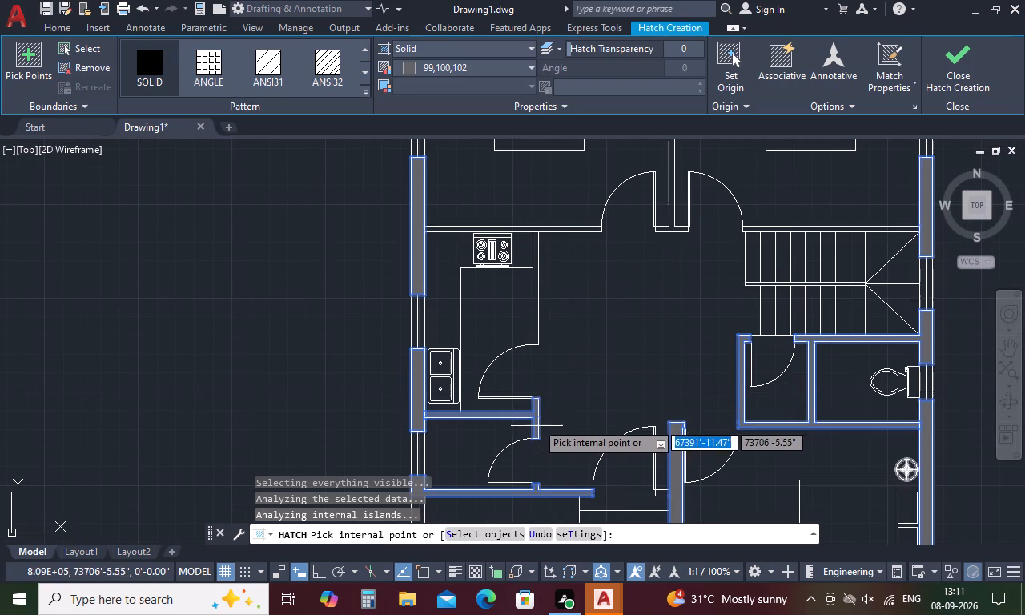
click(534, 332)
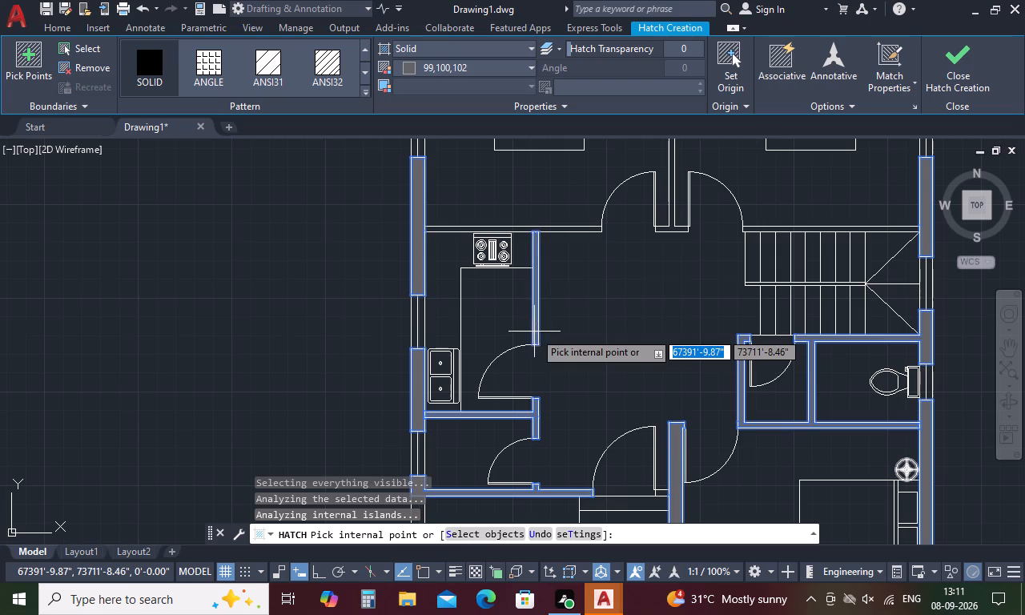
Fill the kitchen's north wall, the partition between the north bedrooms and the staircase's north wall with the solid hatch, and finish the hatch.
click(546, 230)
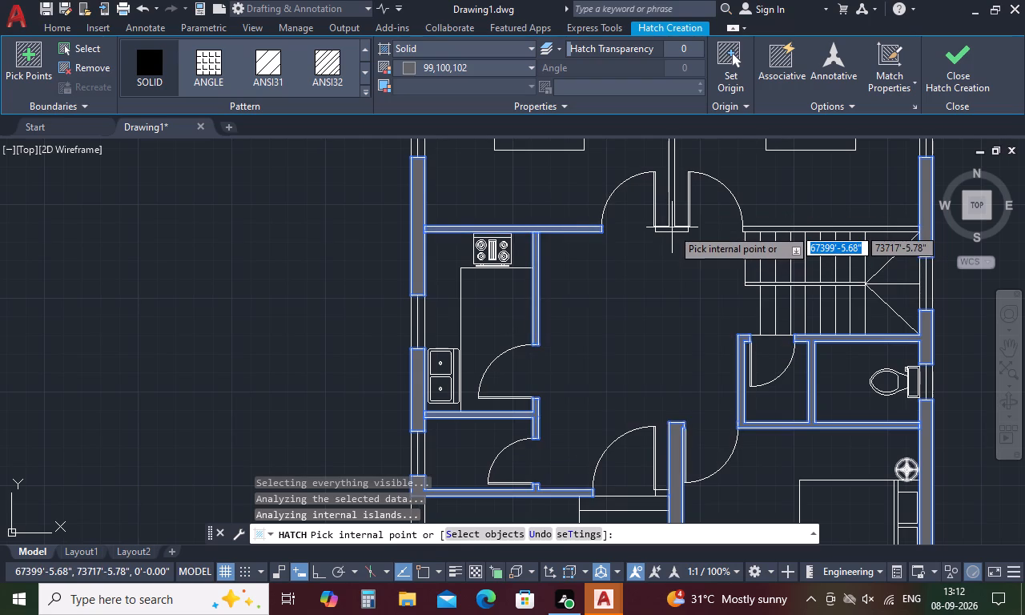
click(672, 231)
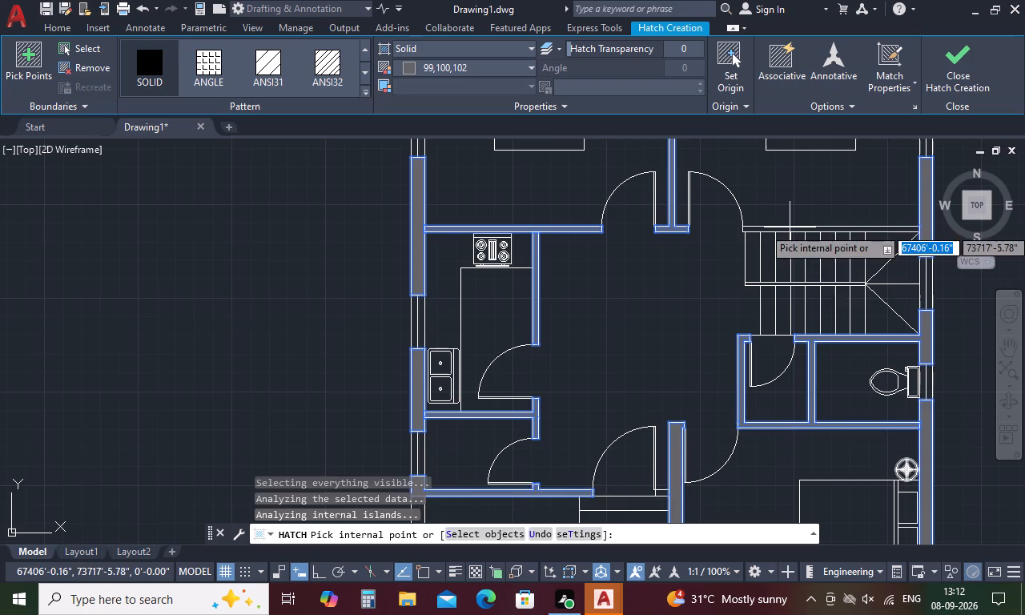
click(790, 227)
scroll(669, 295, down, 3)
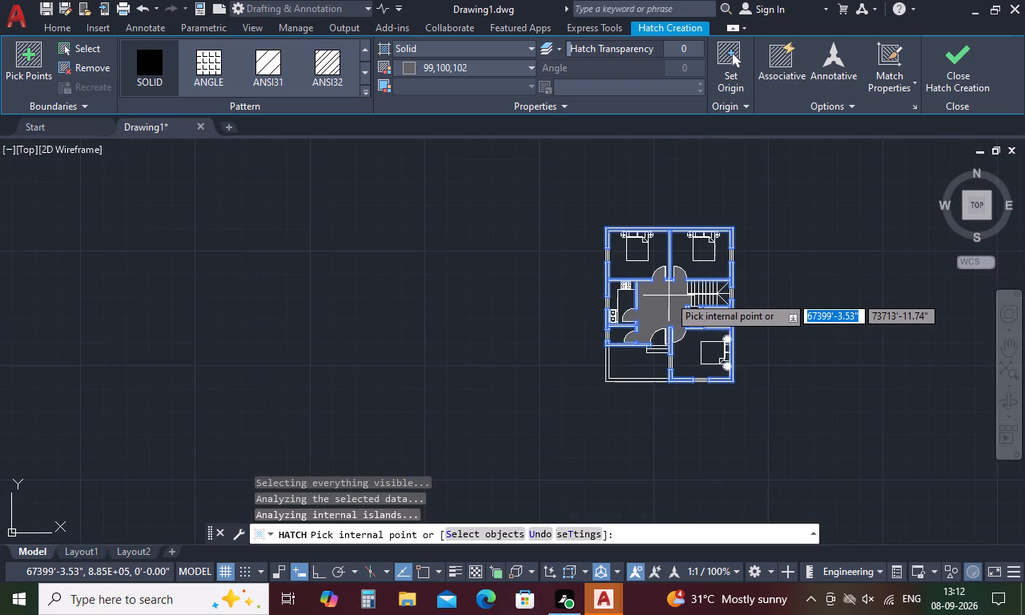
scroll(669, 295, up, 1)
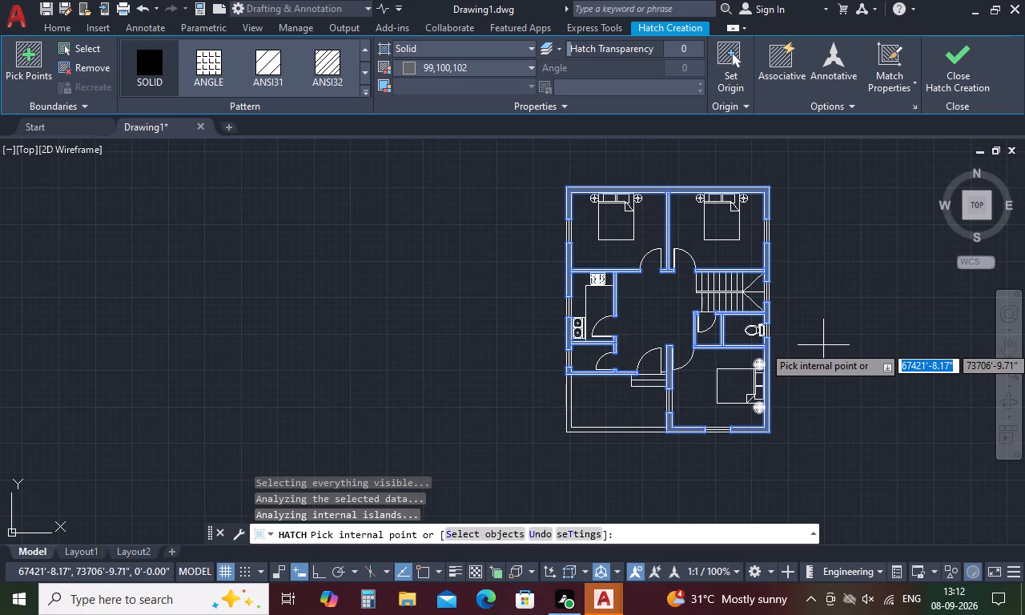
click(940, 90)
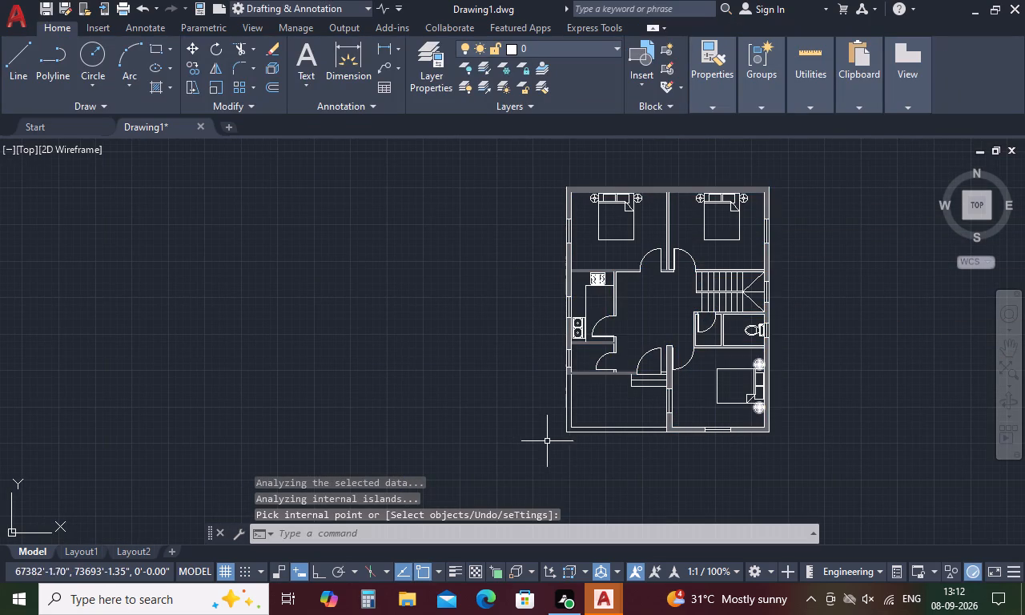
Delete the inner west and south wall lines of the open southwest area.
scroll(573, 417, up, 2)
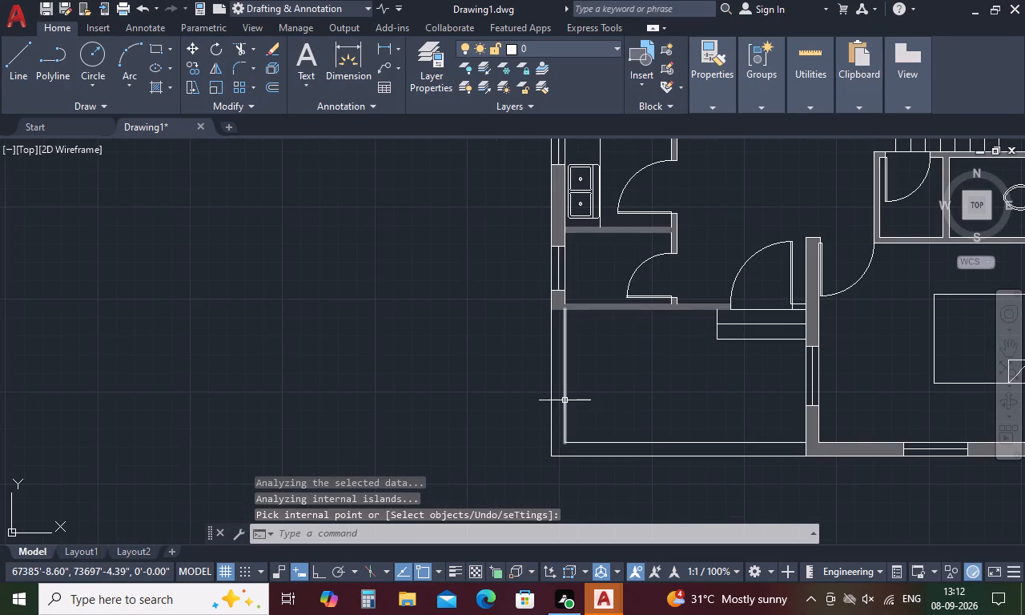
click(565, 400)
click(641, 441)
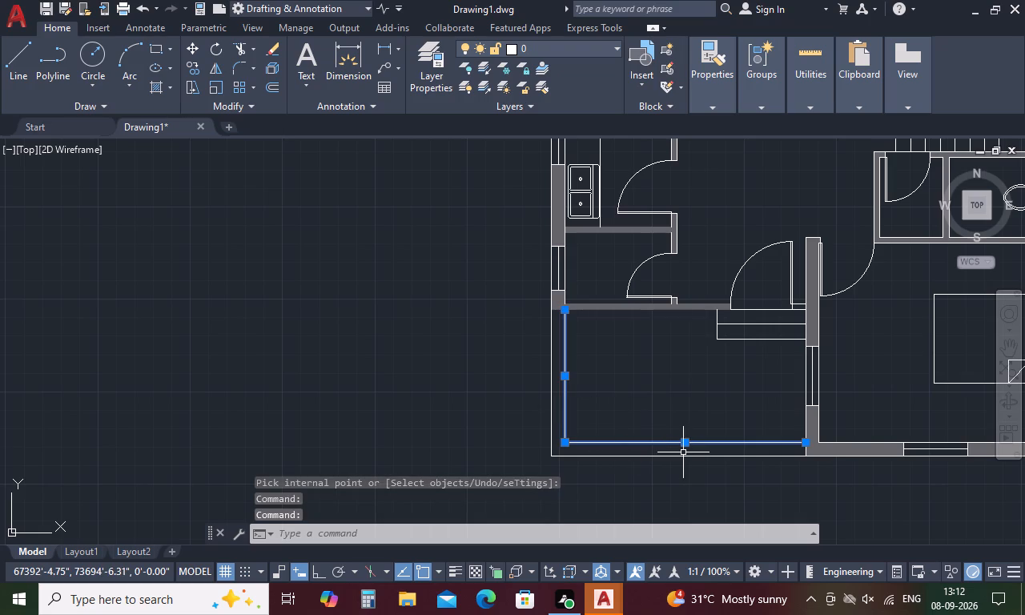
key(Delete)
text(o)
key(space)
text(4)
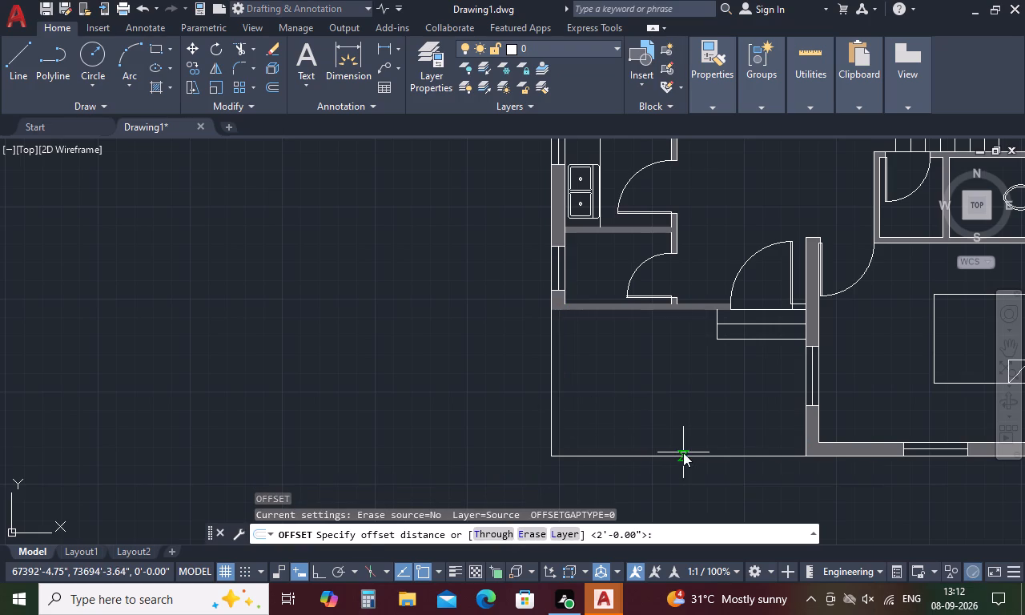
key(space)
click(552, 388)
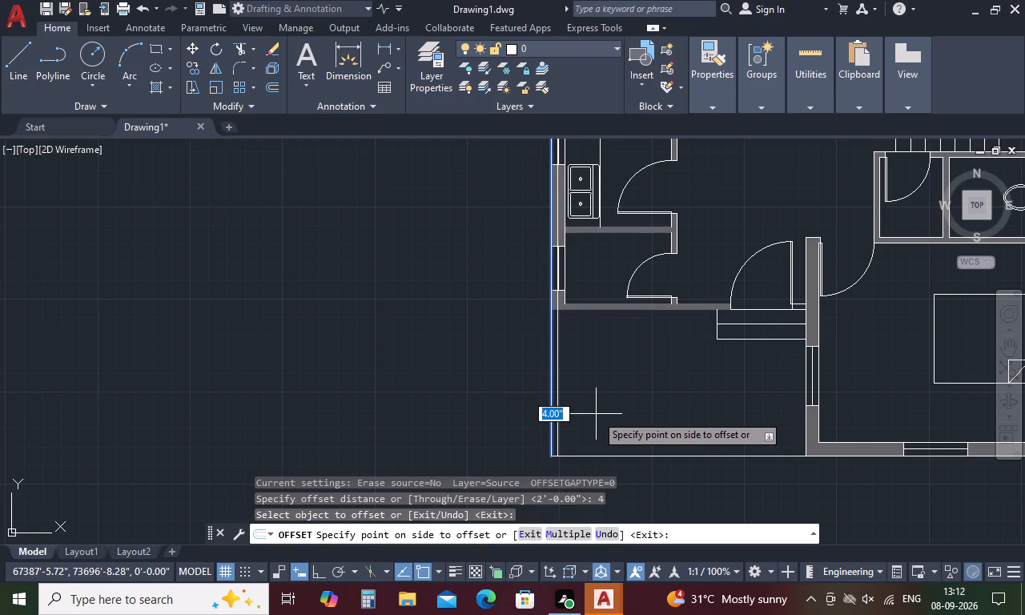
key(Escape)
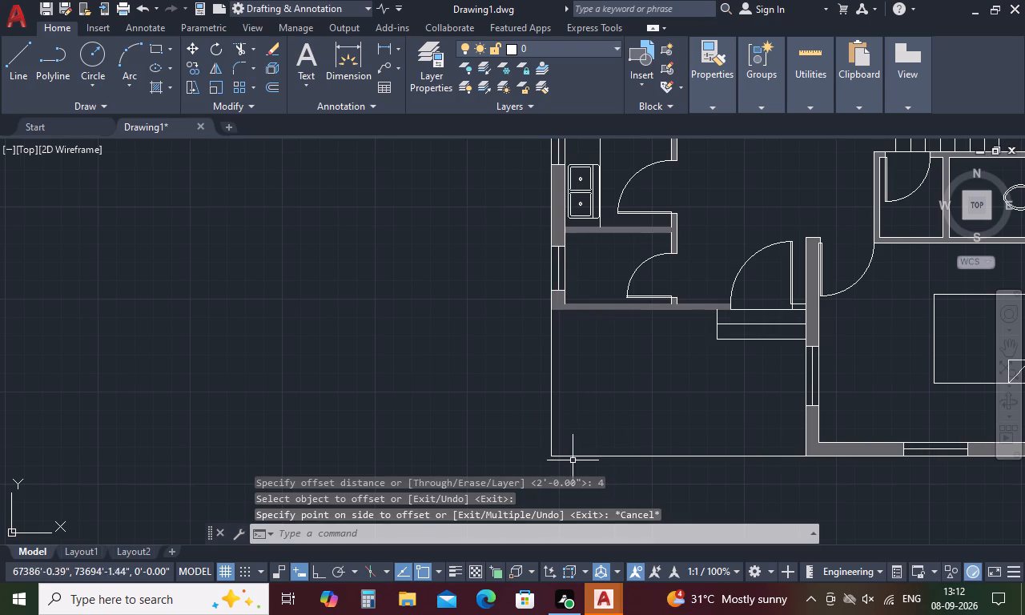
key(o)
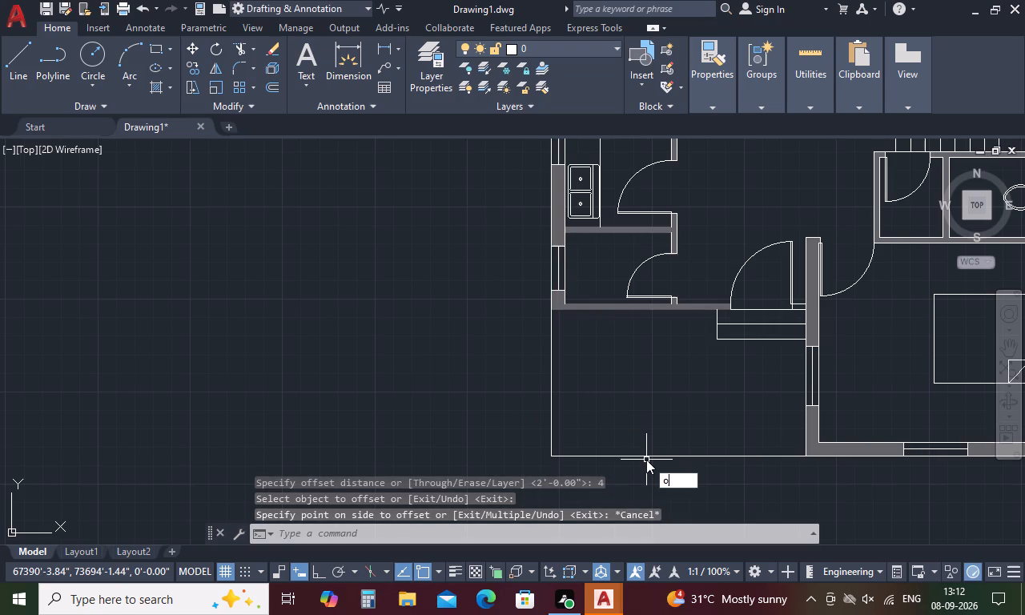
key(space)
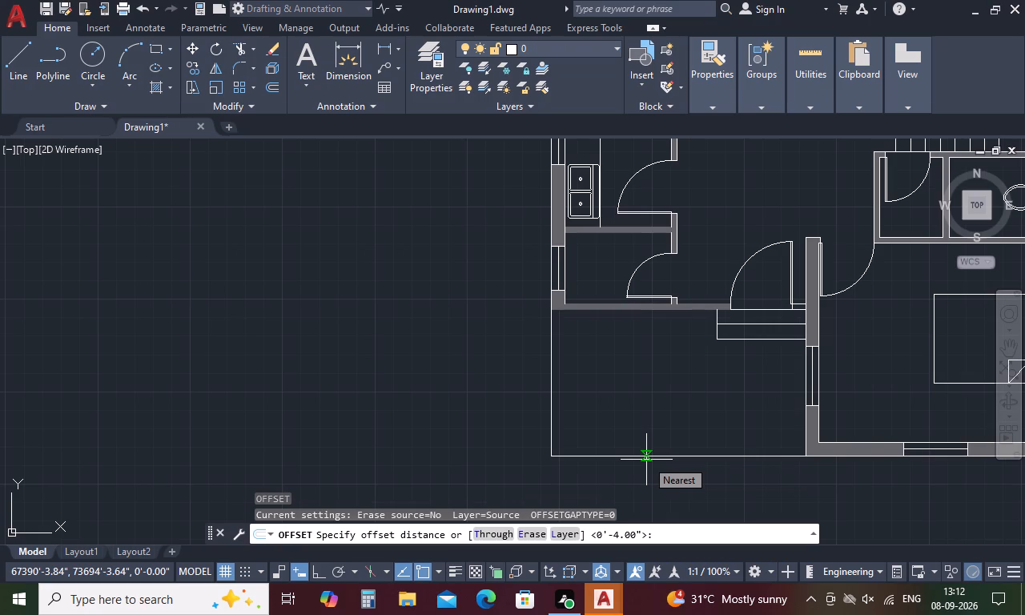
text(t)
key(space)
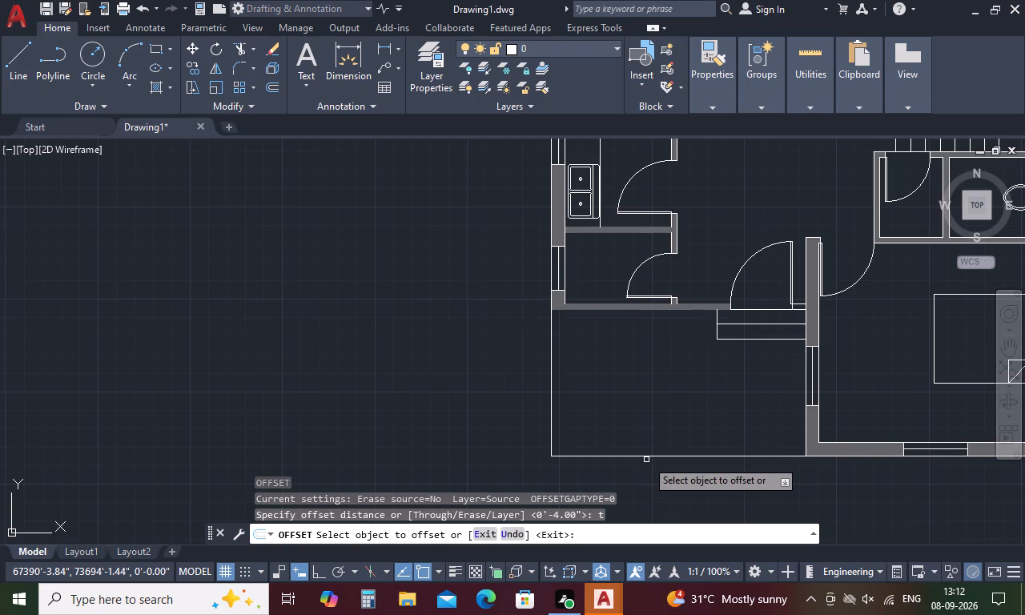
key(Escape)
Draw a vertical inner line from a point tracked 4" north and 4" east of the plan's southwest corner up to the southwest area's north wall.
text(l tk)
key(space)
click(552, 455)
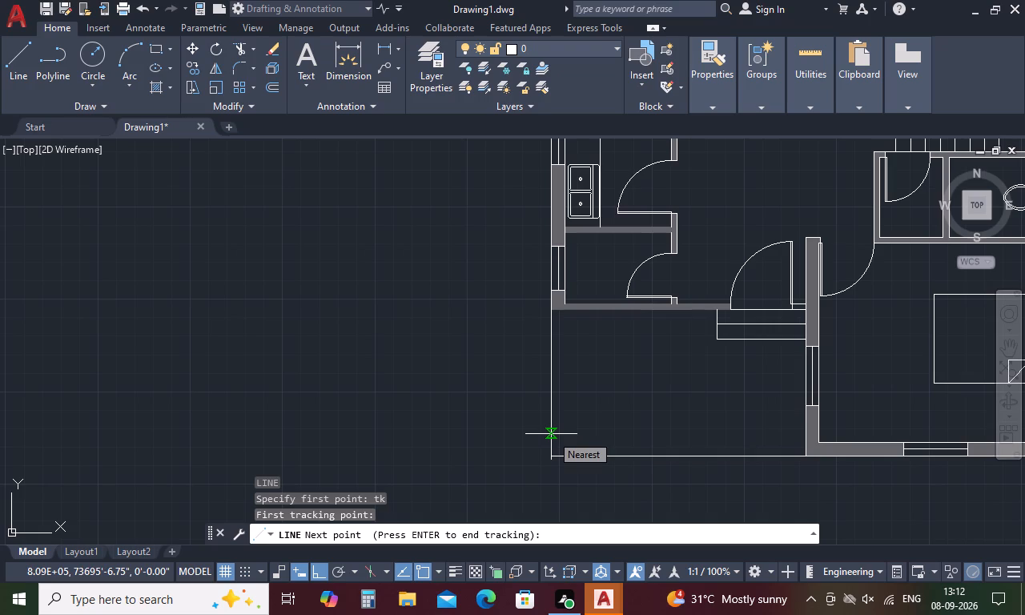
key(4)
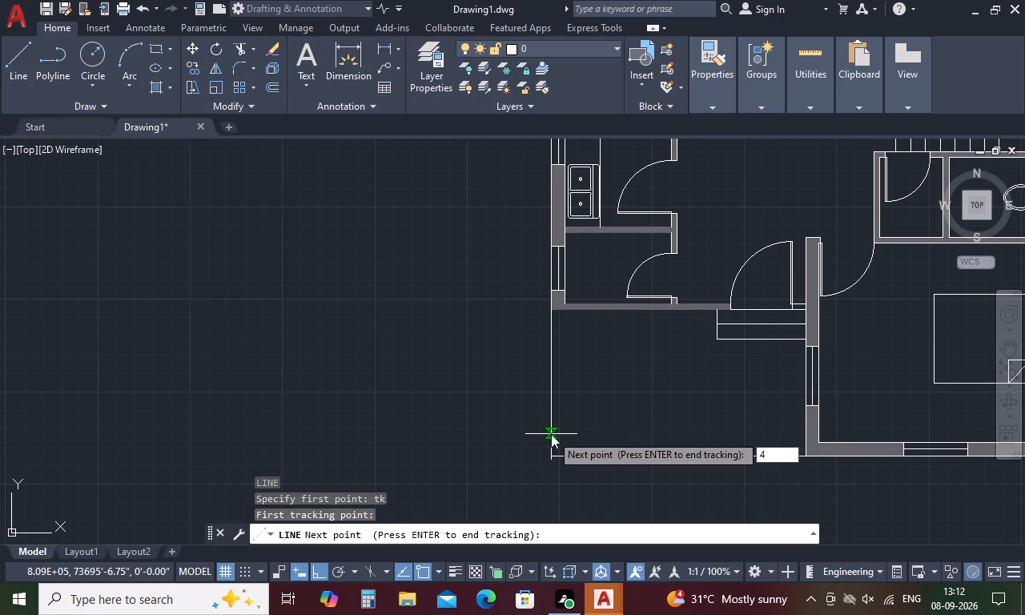
key(space)
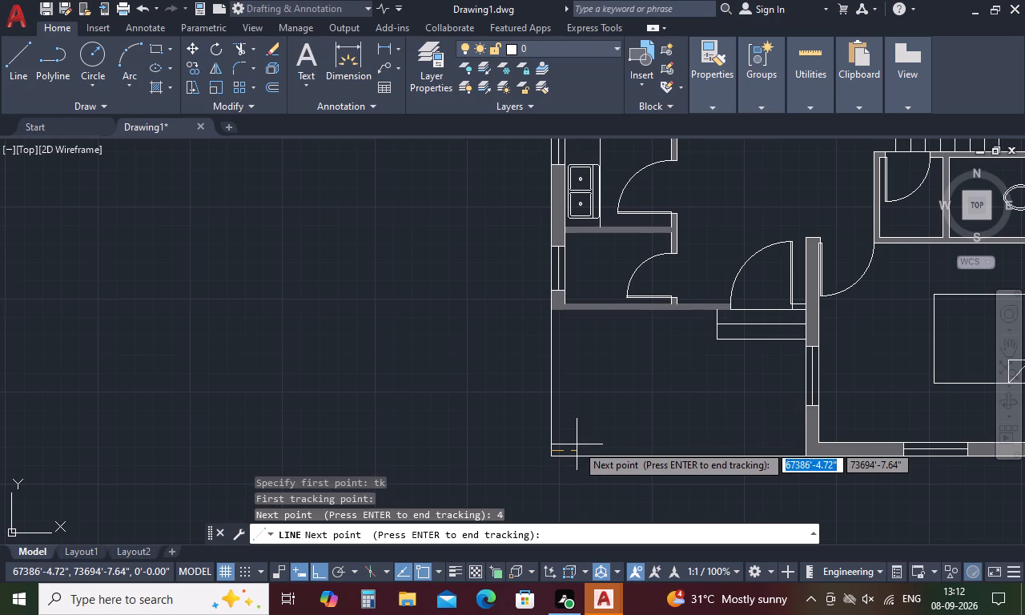
text(4)
key(space)
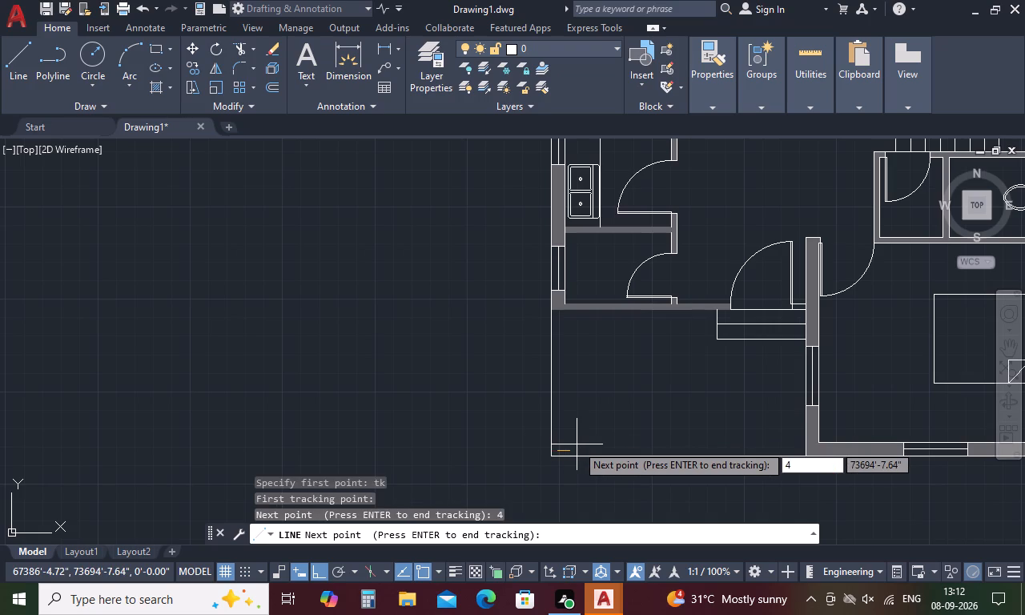
key(space)
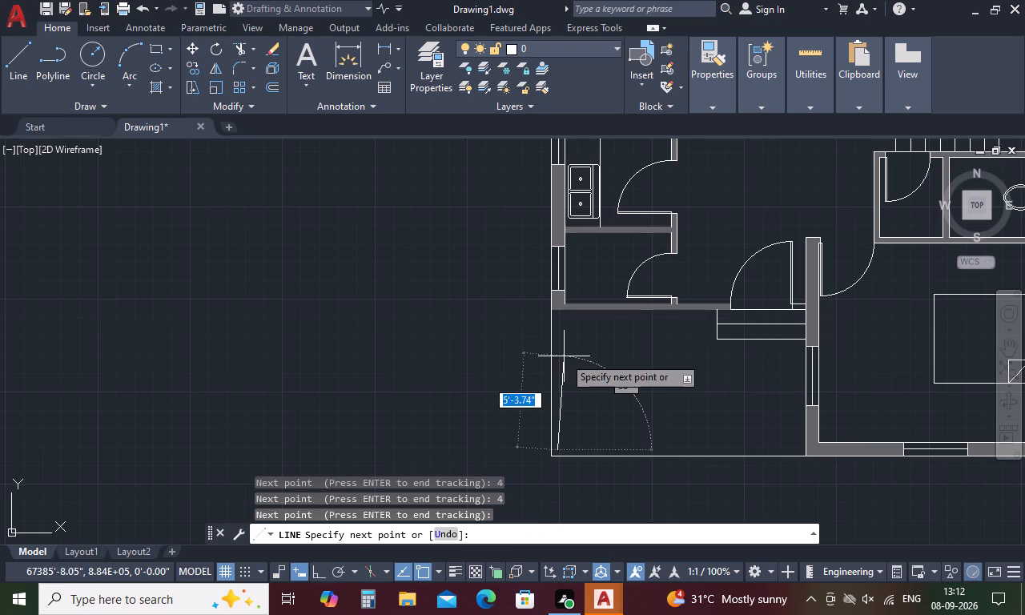
scroll(557, 303, up, 4)
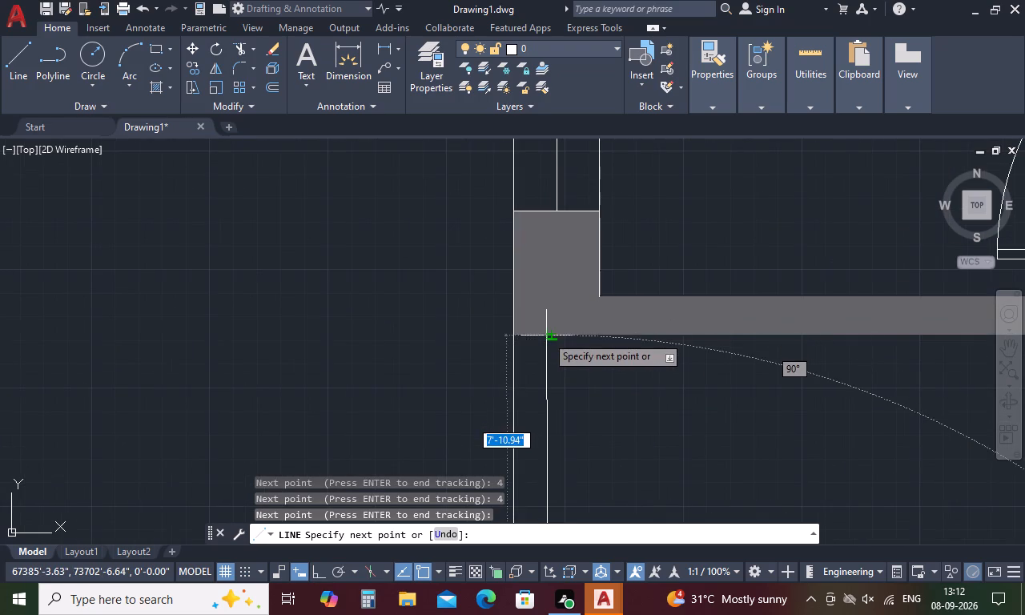
key(F8)
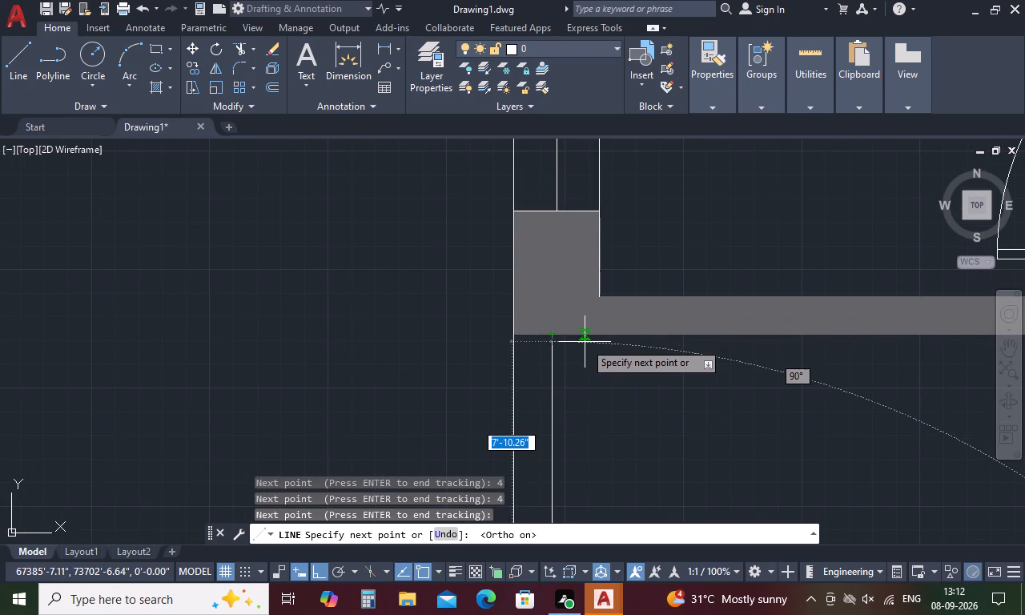
scroll(585, 342, down, 4)
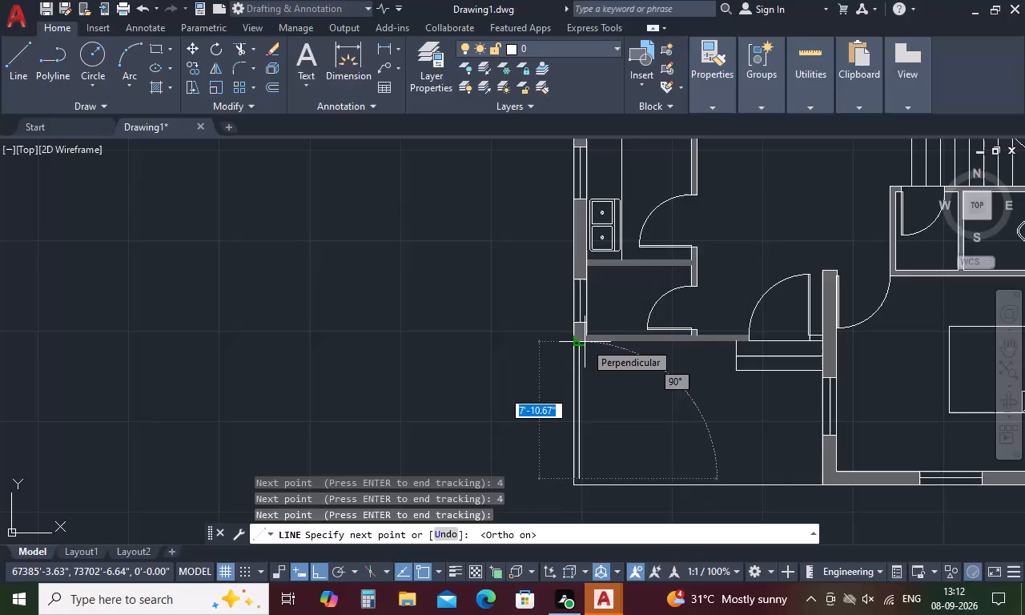
scroll(585, 342, up, 3)
click(549, 341)
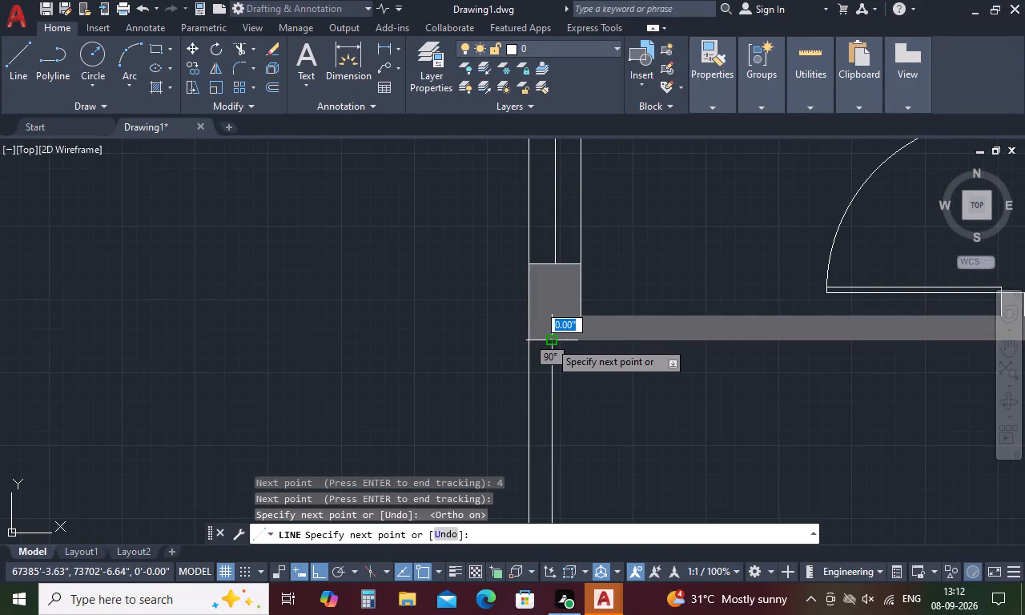
key(space)
Draw a horizontal inner line from the new line's south end east to the southeast bedroom's west wall.
scroll(547, 308, down, 4)
text(l)
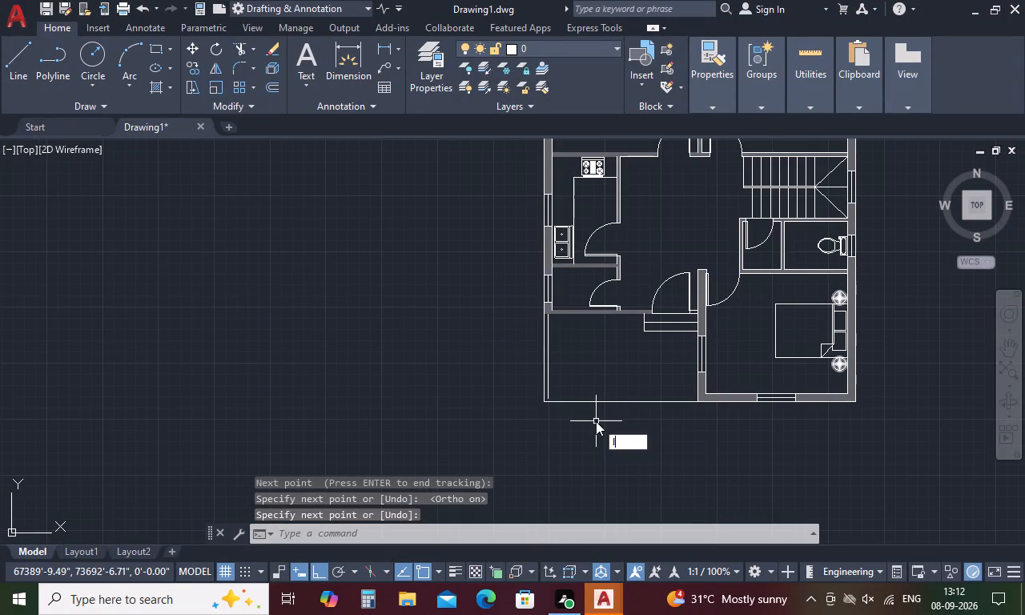
key(space)
scroll(549, 399, up, 4)
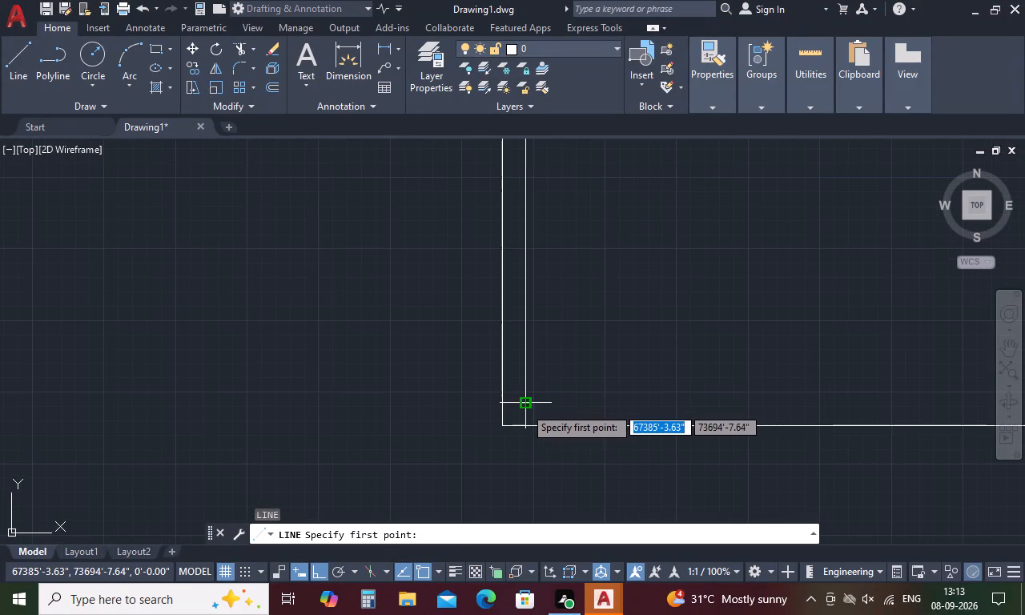
click(525, 407)
scroll(525, 407, down, 4)
scroll(675, 403, up, 4)
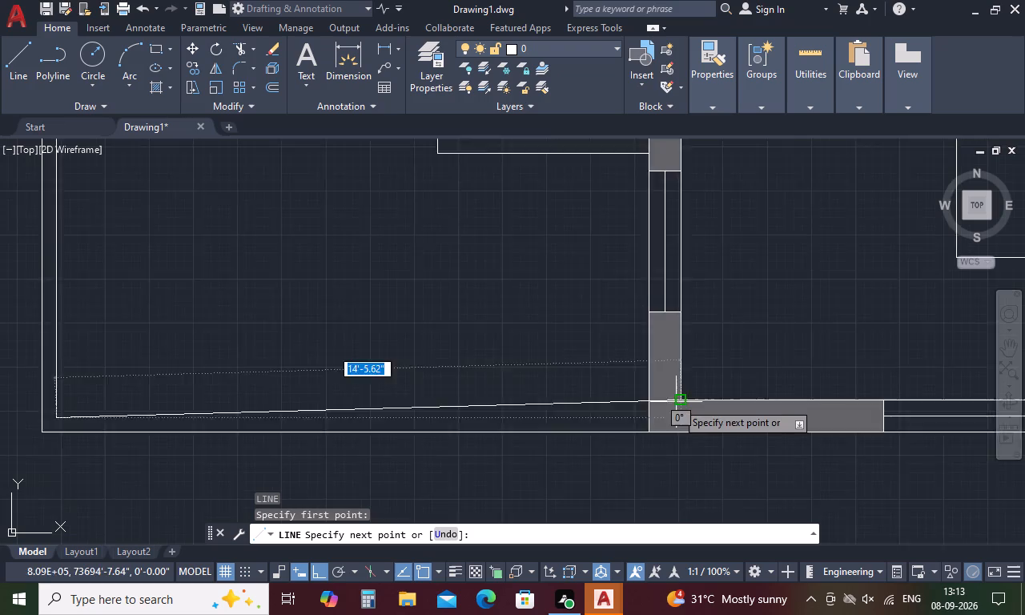
click(631, 431)
key(space)
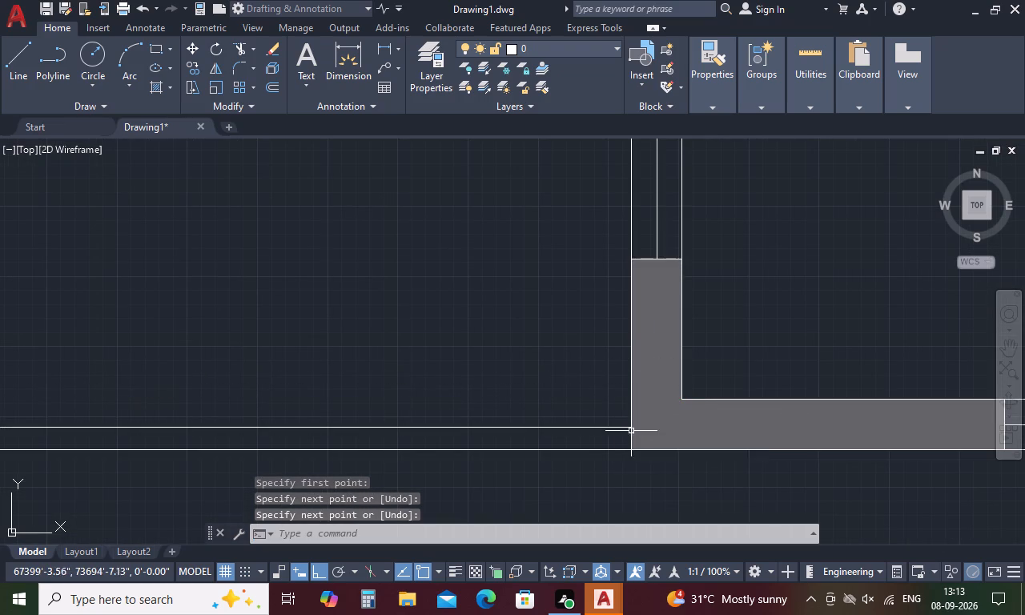
Draw a line through the tread midpoints of the upper stair flight, extended about 3" past the last tread, with a short segment turning north.
scroll(561, 346, down, 4)
scroll(577, 419, down, 1)
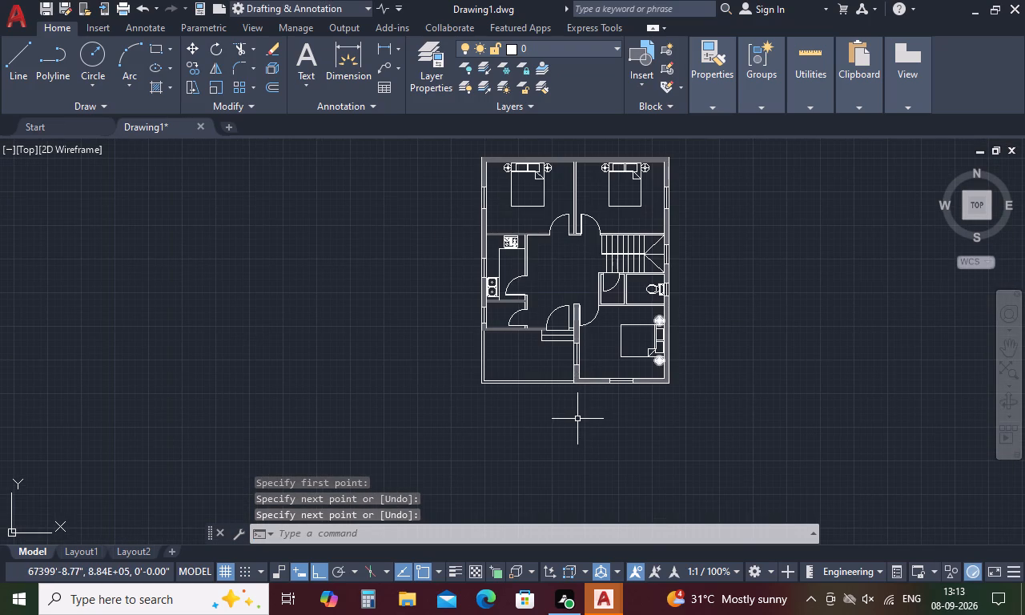
scroll(721, 326, down, 1)
scroll(686, 246, up, 2)
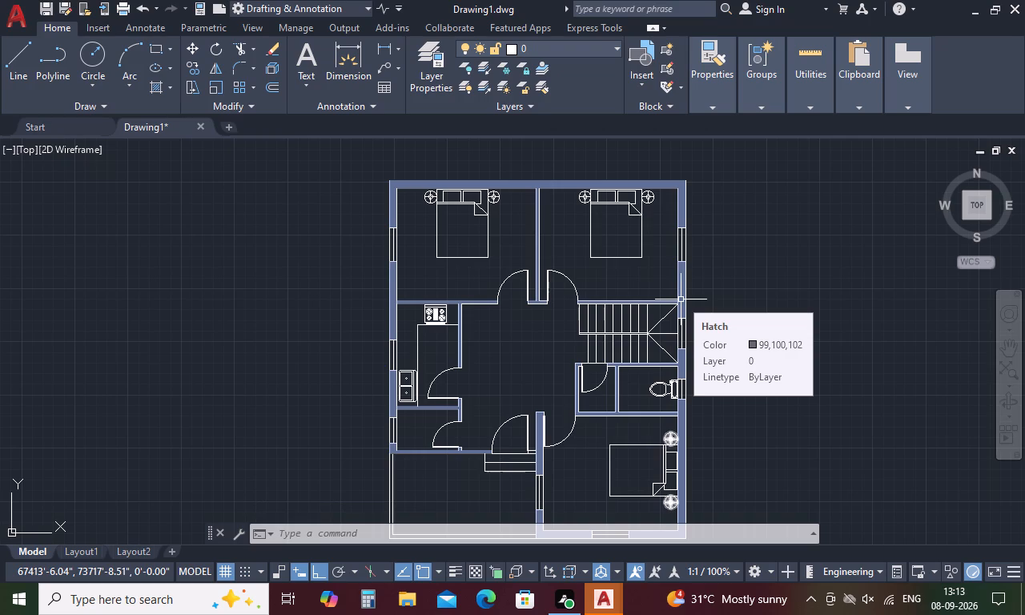
key(Escape)
text(l)
key(space)
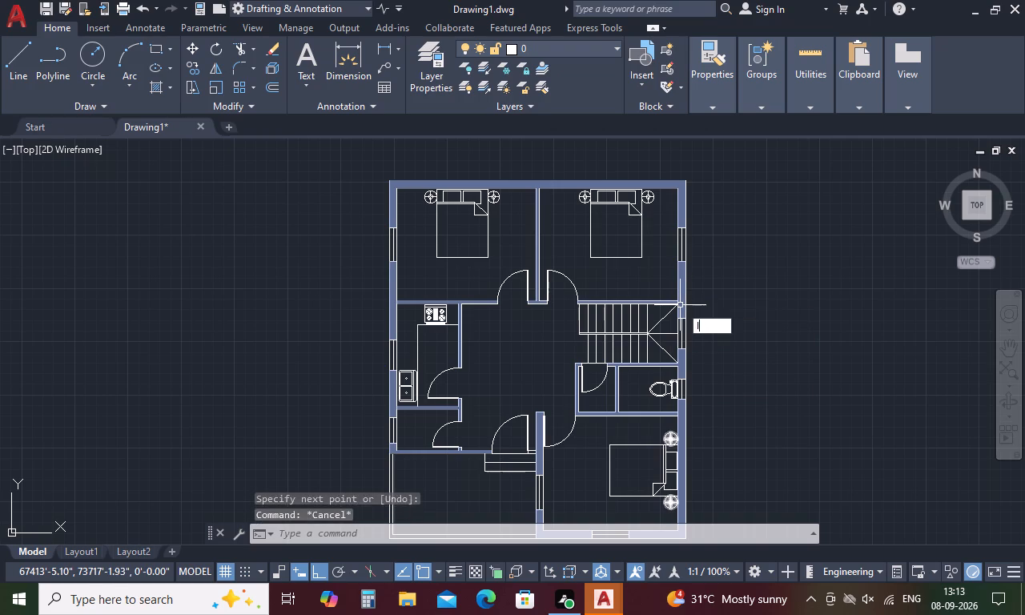
scroll(572, 317, up, 4)
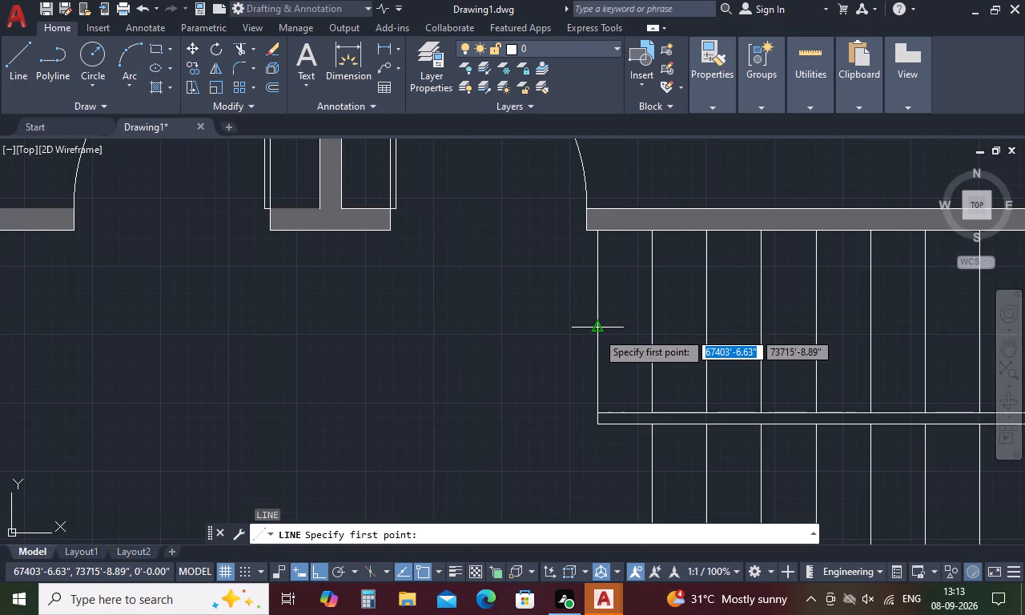
click(598, 332)
scroll(598, 332, down, 2)
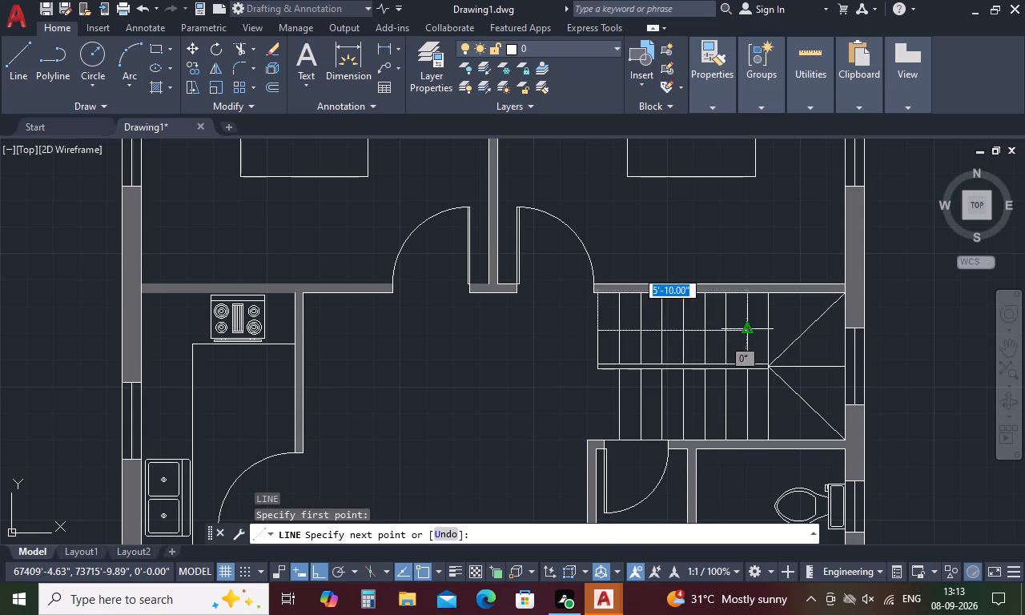
scroll(762, 324, up, 3)
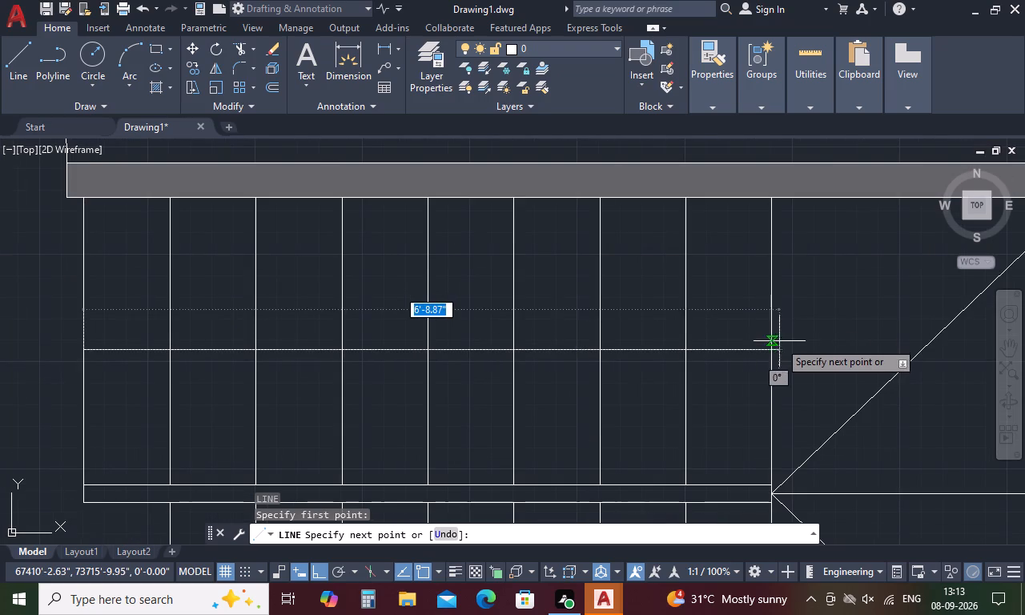
click(771, 348)
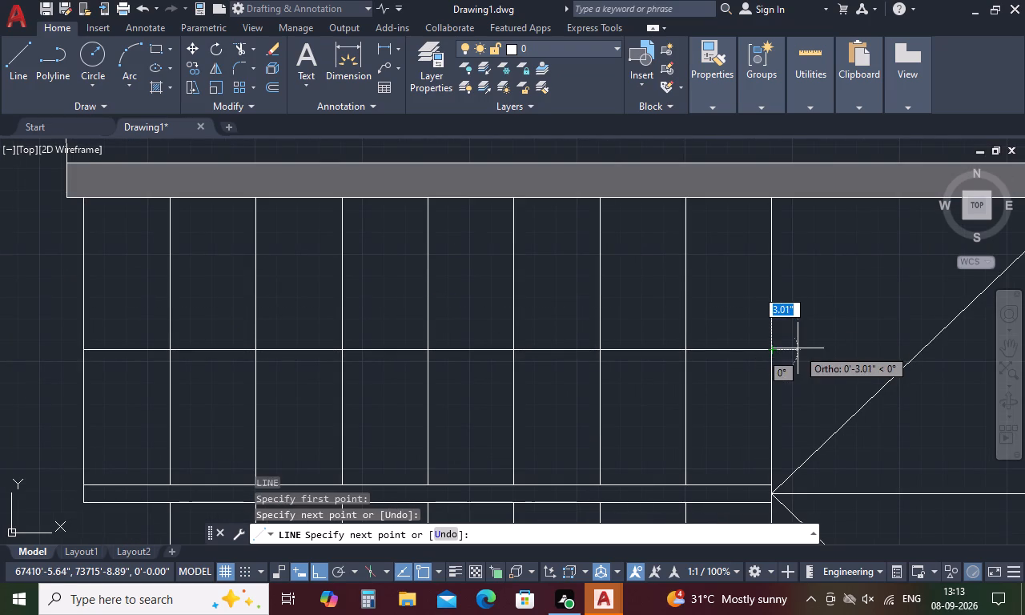
click(798, 348)
click(794, 304)
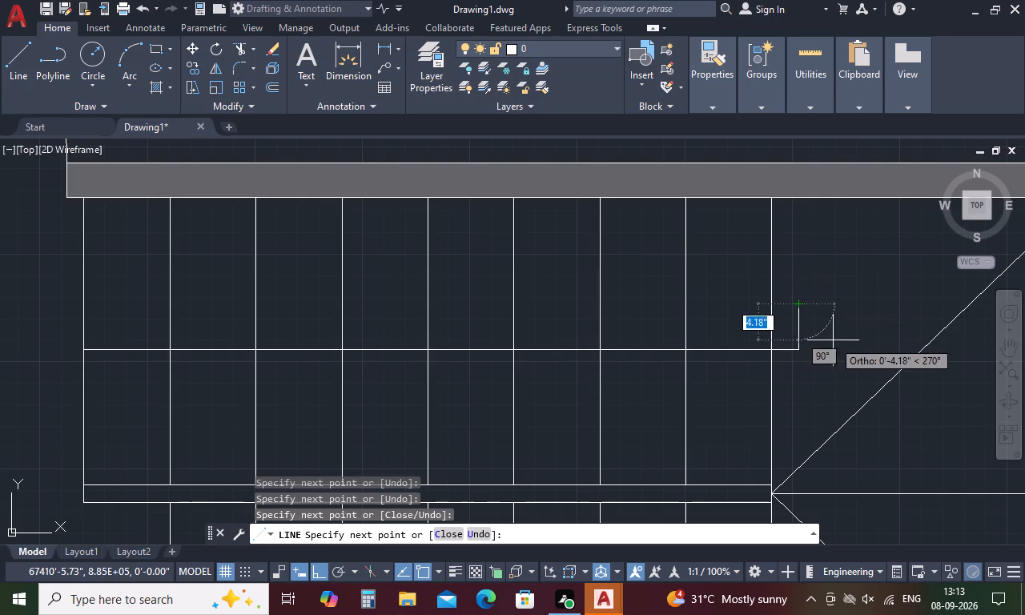
key(space)
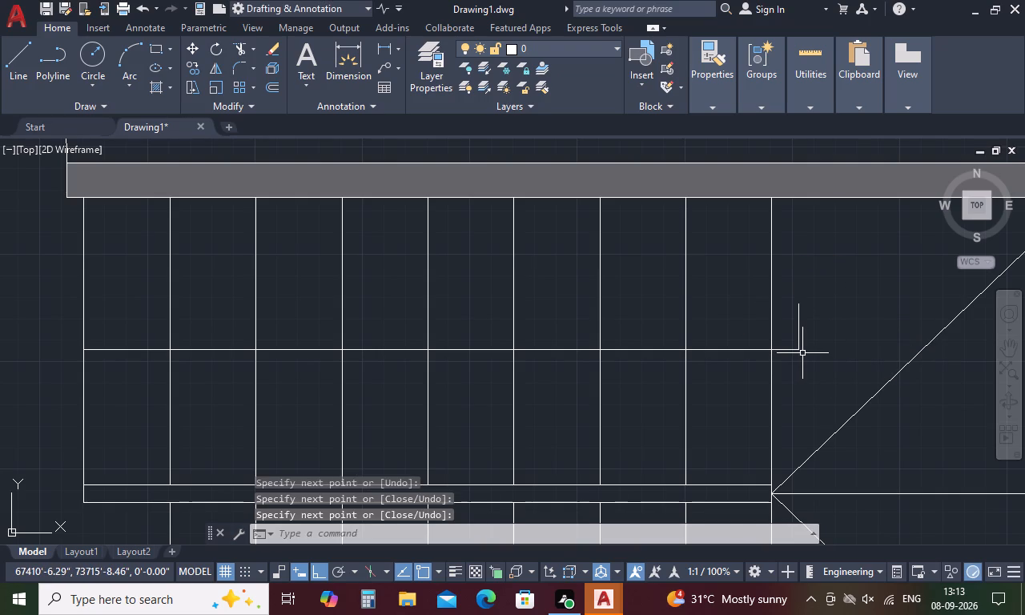
Draw the arrowhead's upper half: a line about 6.5" east from the walking line's end, and a sloped line from the short segment's top to that tip.
key(l)
key(space)
click(801, 351)
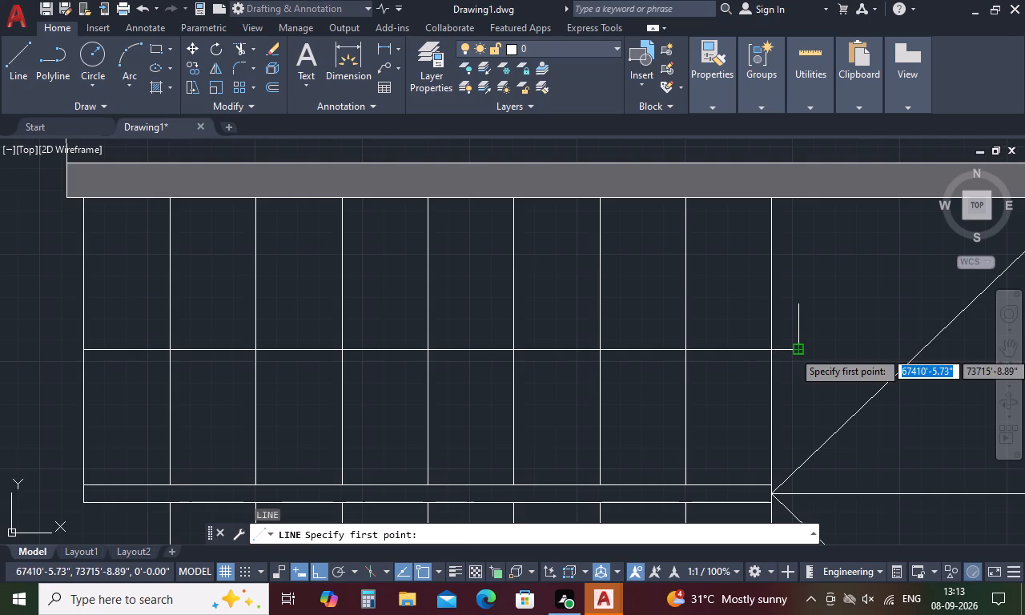
click(854, 352)
key(space)
text(l)
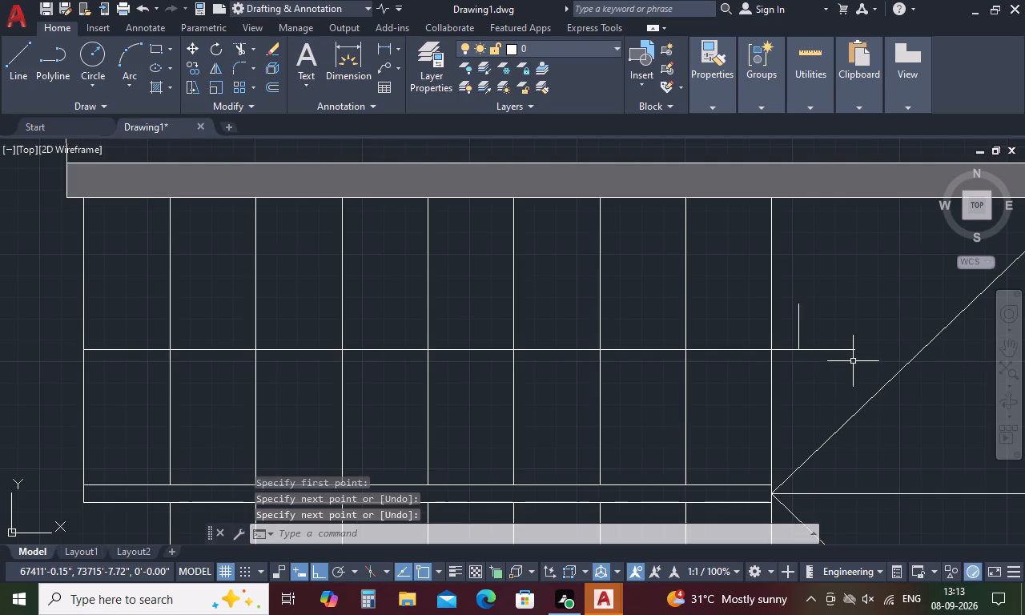
key(space)
click(803, 304)
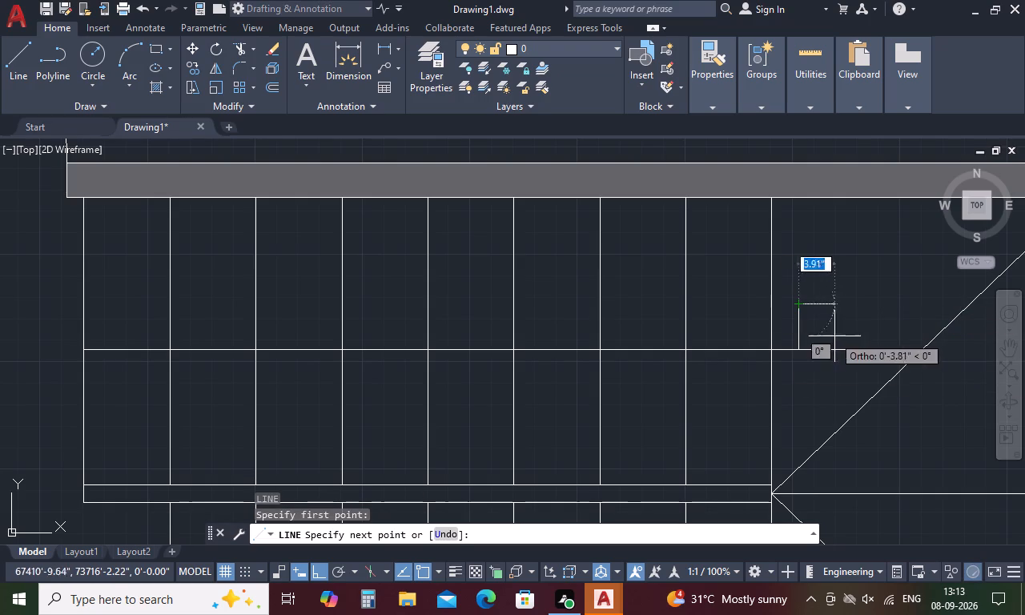
click(854, 355)
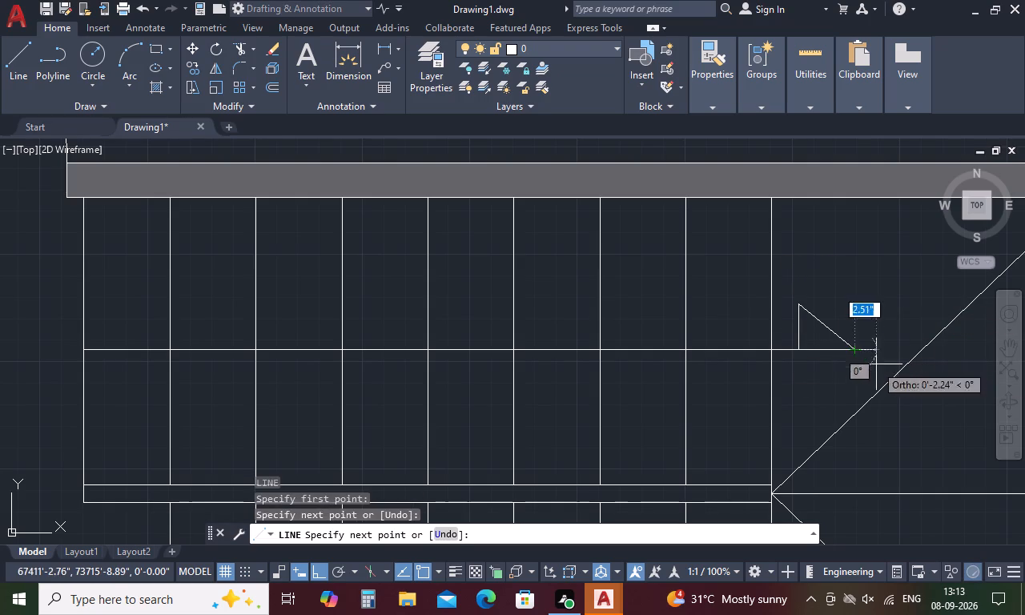
key(space)
Mirror the arrowhead's vertical and sloped lines about the walking line, keeping the source lines.
click(829, 325)
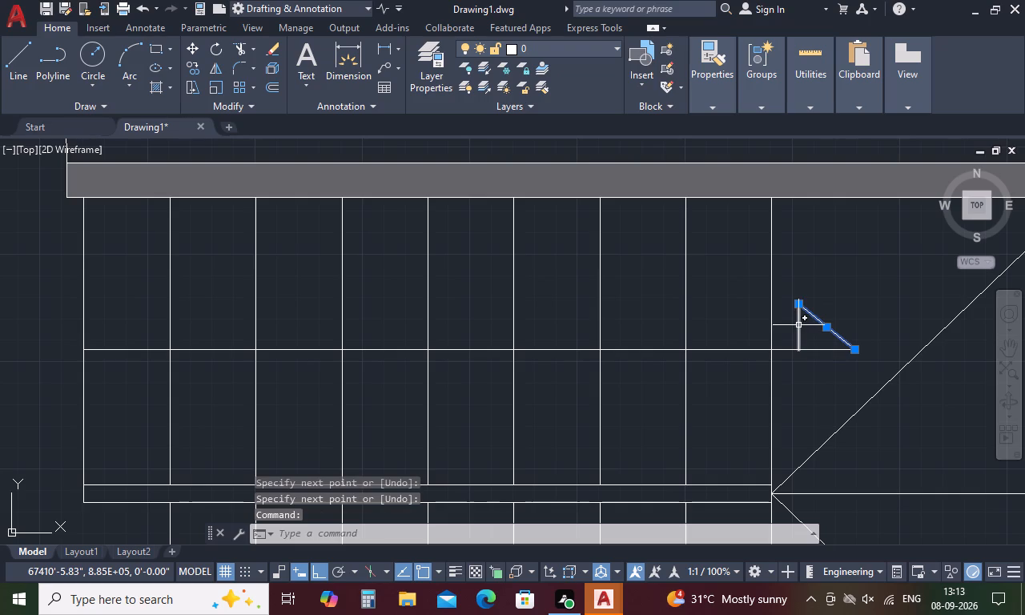
click(798, 325)
text(mi)
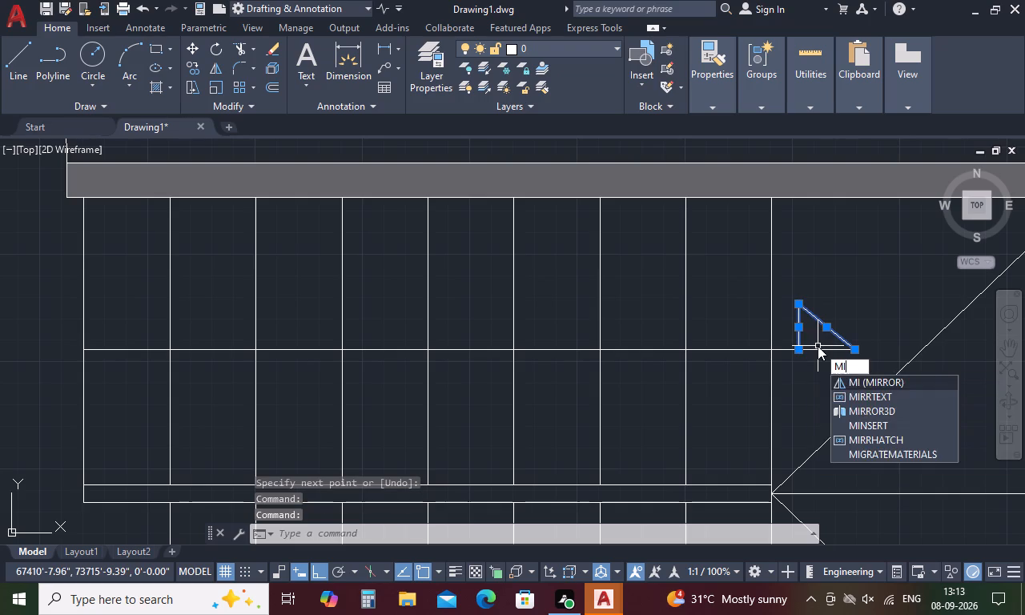
key(space)
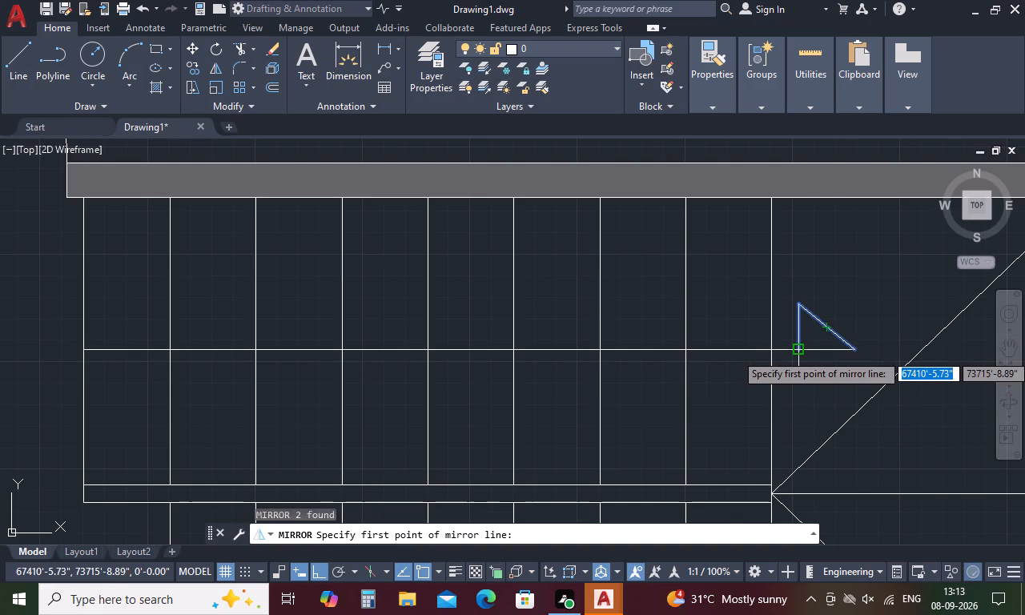
click(803, 353)
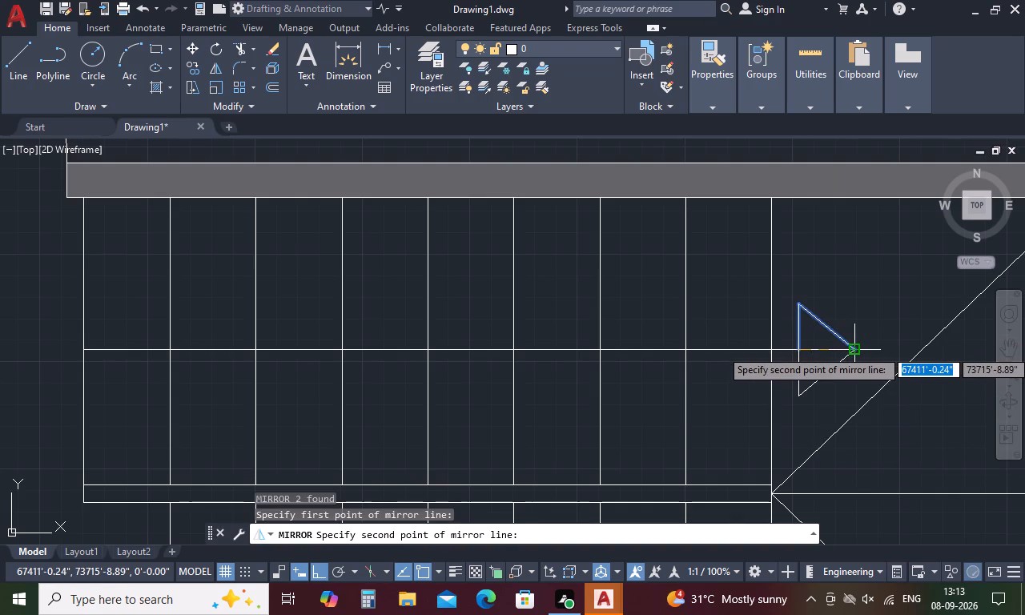
click(852, 349)
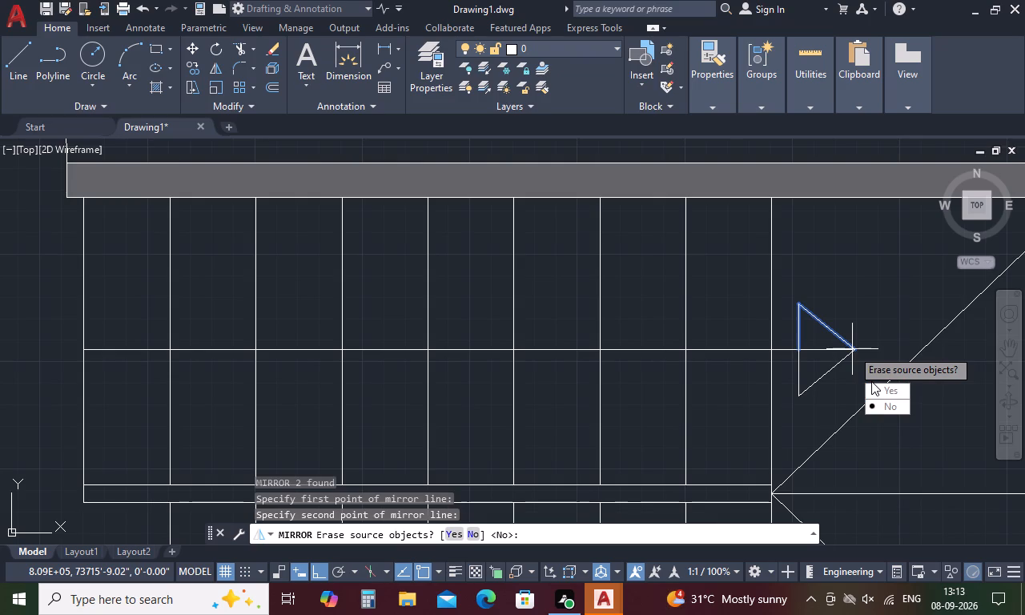
click(871, 381)
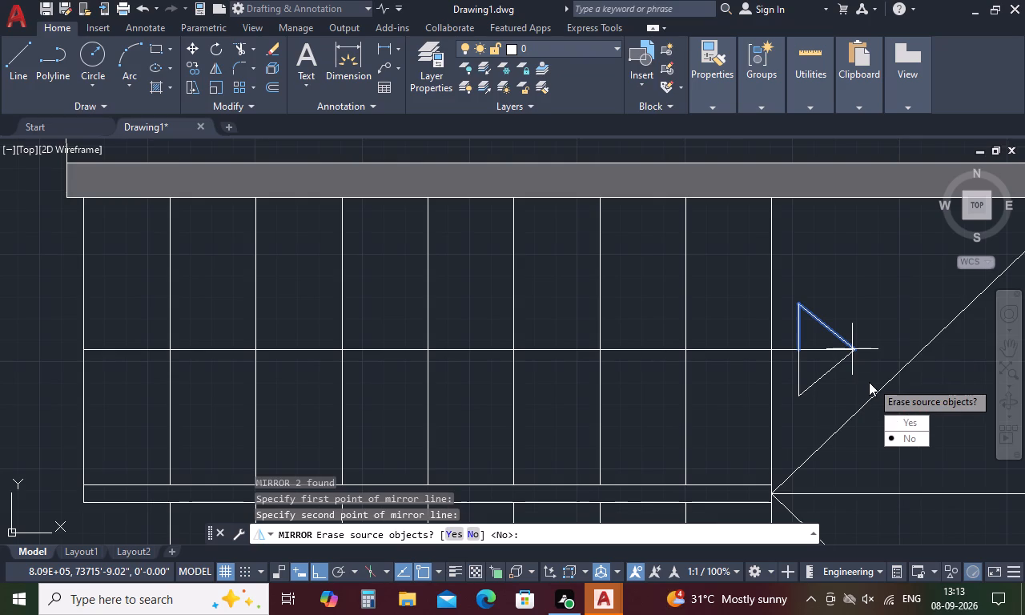
key(space)
Trim away the part of the walking line that lies inside the arrowhead.
text(tr)
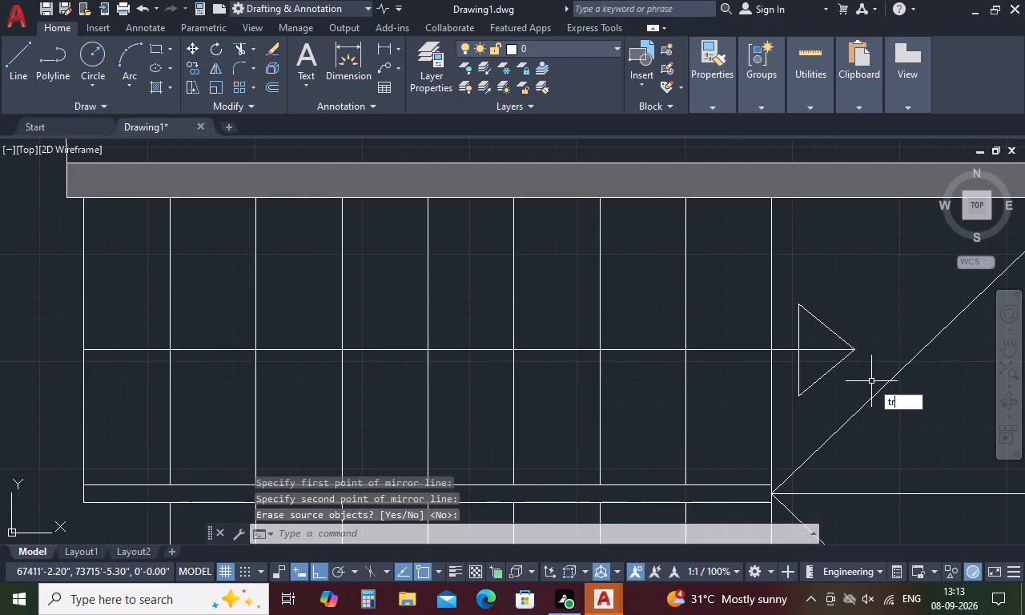
key(space)
click(826, 351)
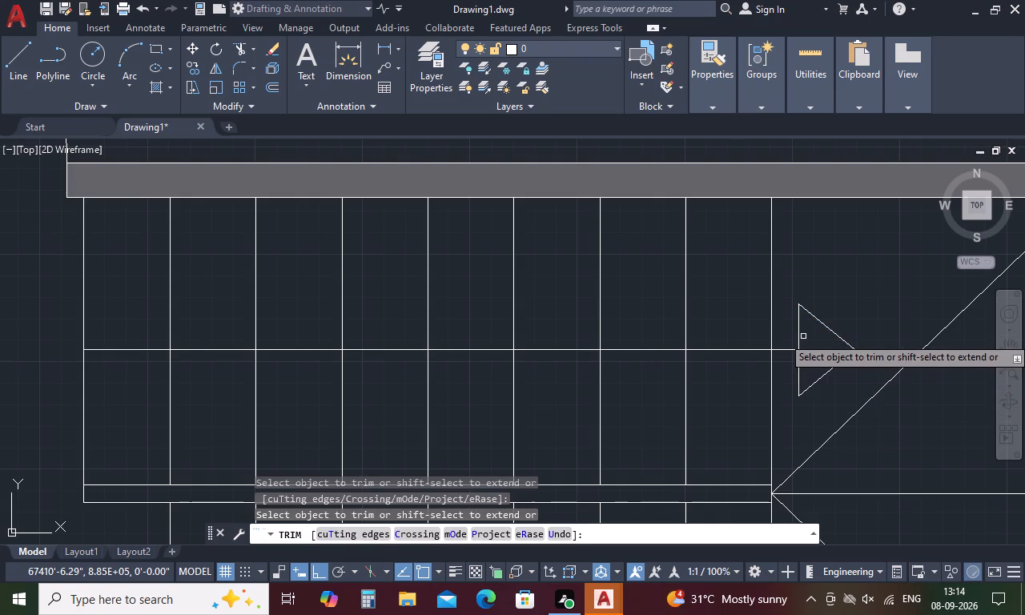
scroll(803, 336, down, 1)
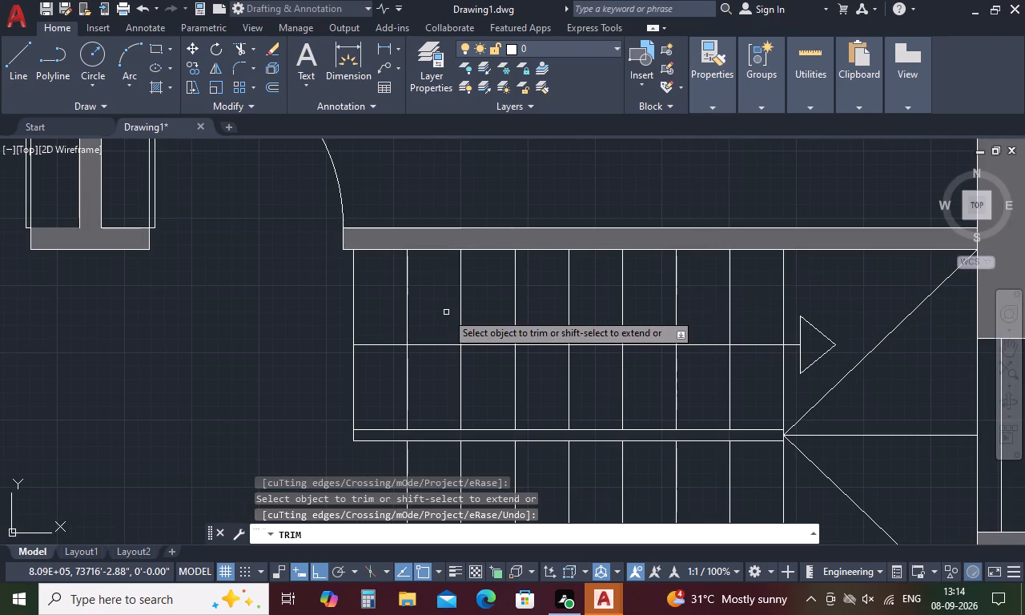
key(space)
Add the multiline text "up" just west of the walking line's start at the upper stair flight.
text(t)
key(space)
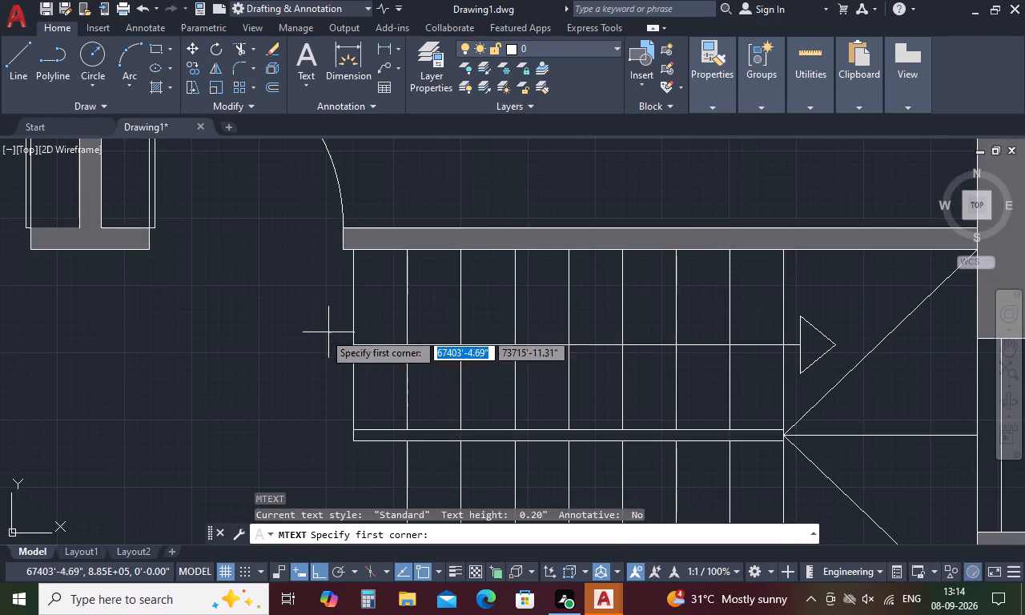
click(294, 335)
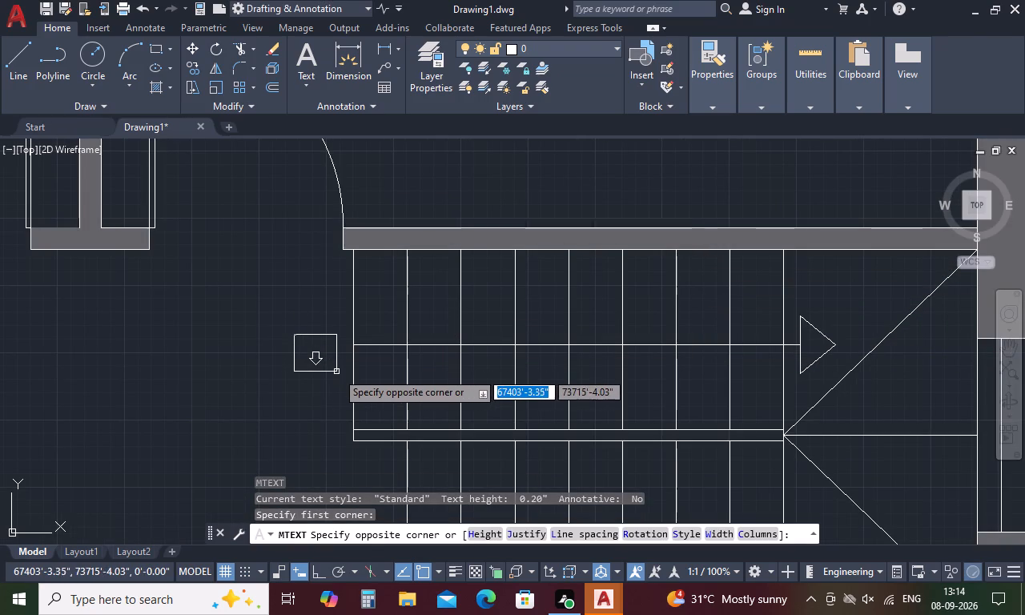
click(343, 365)
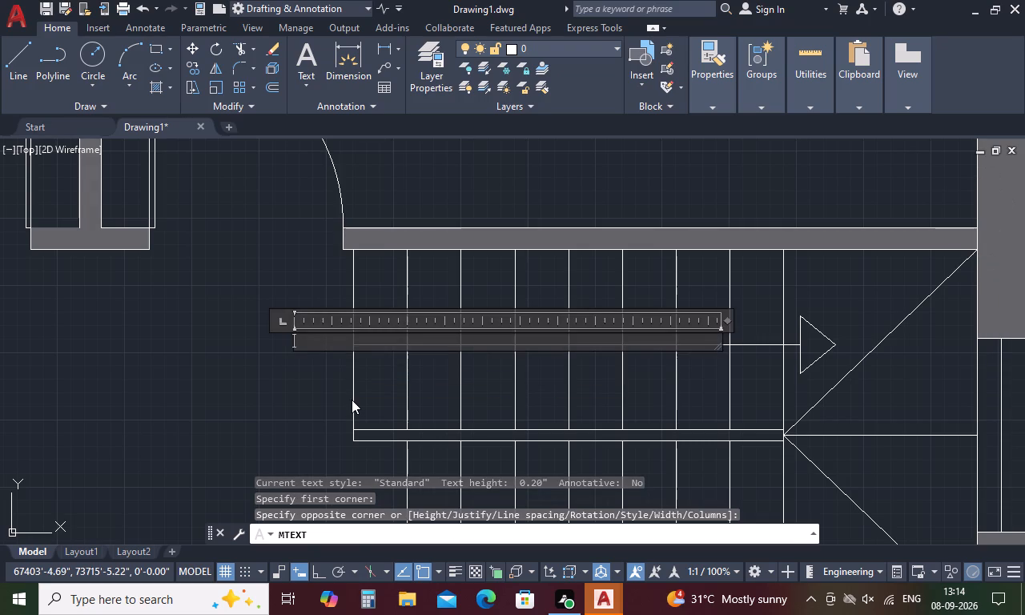
key(u)
key(p)
click(294, 417)
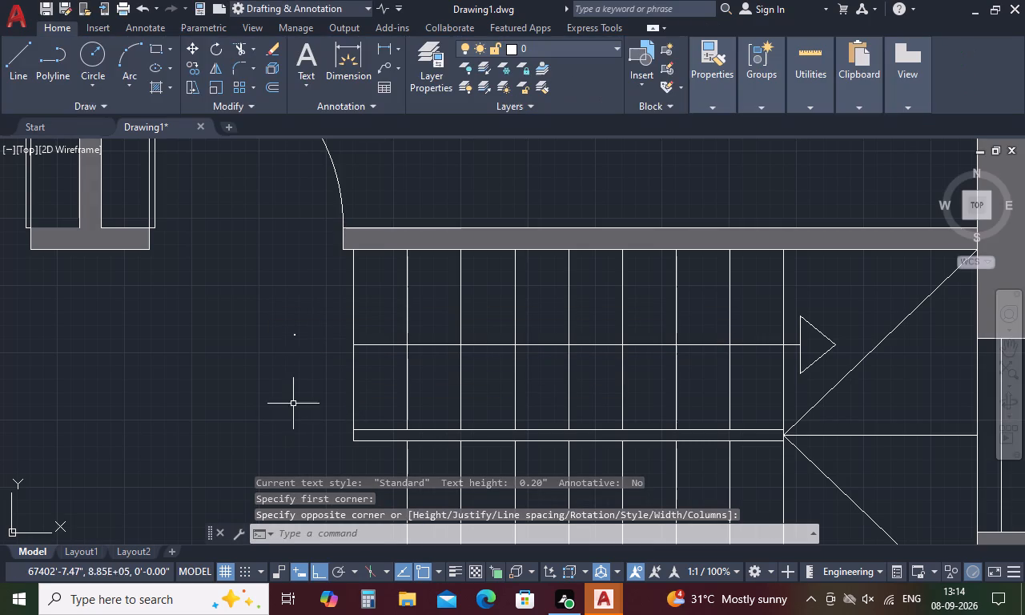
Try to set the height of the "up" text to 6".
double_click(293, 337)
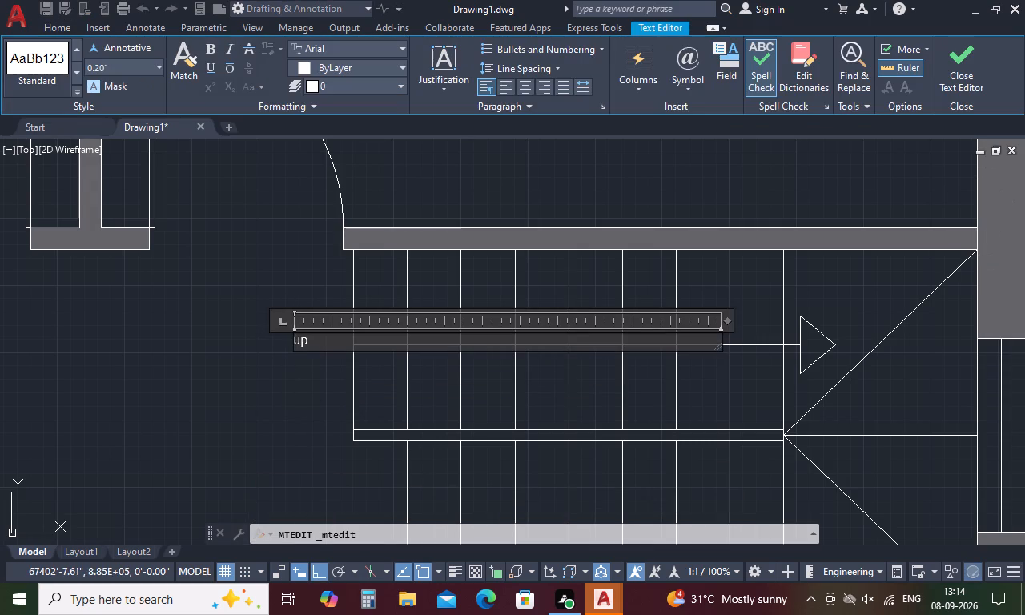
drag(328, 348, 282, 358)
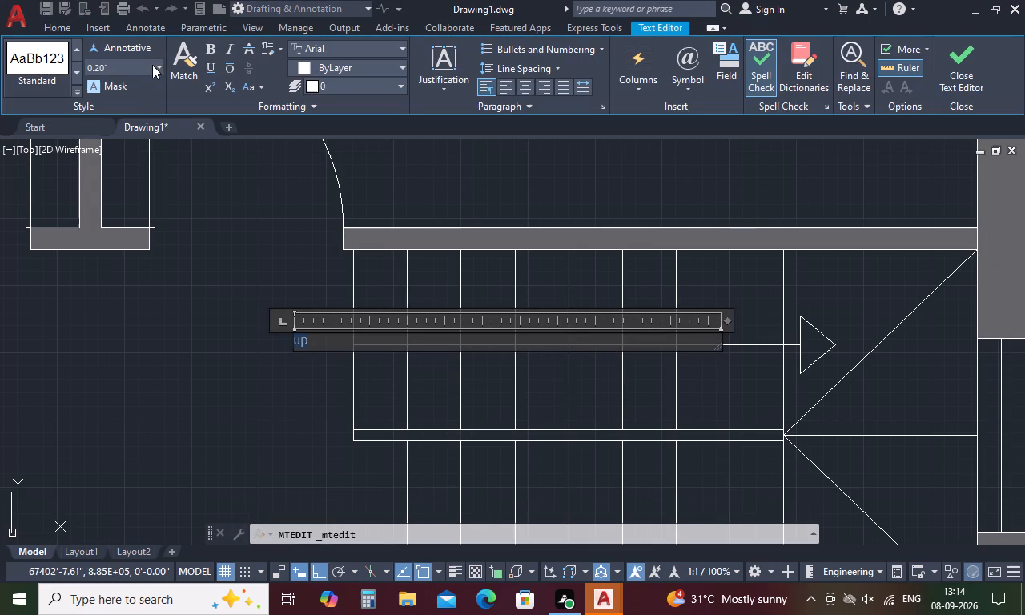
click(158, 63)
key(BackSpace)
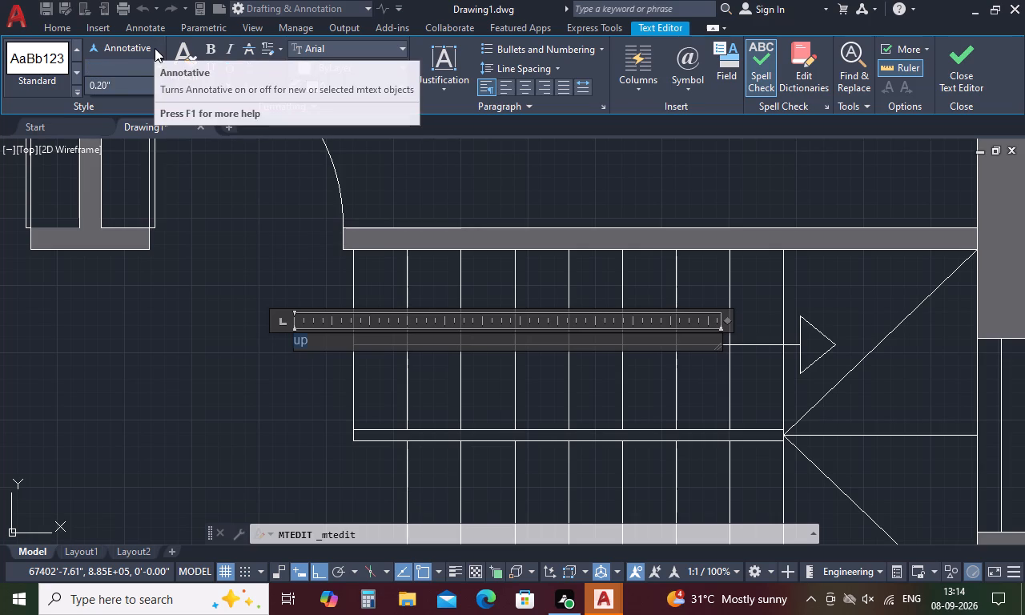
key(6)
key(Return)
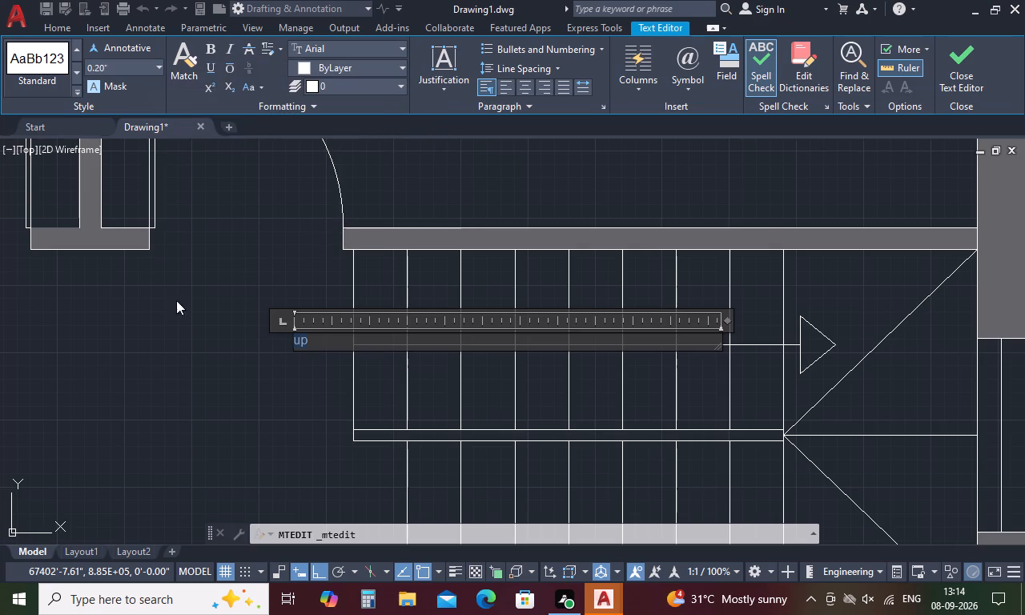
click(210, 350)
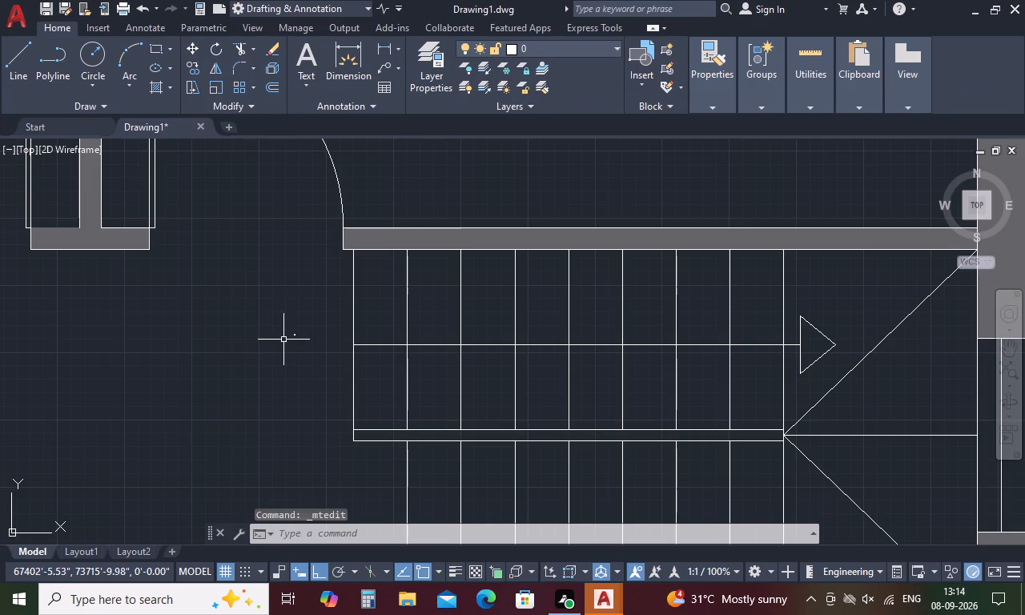
Set the height of the "up" text beside the stair to 6".
double_click(297, 335)
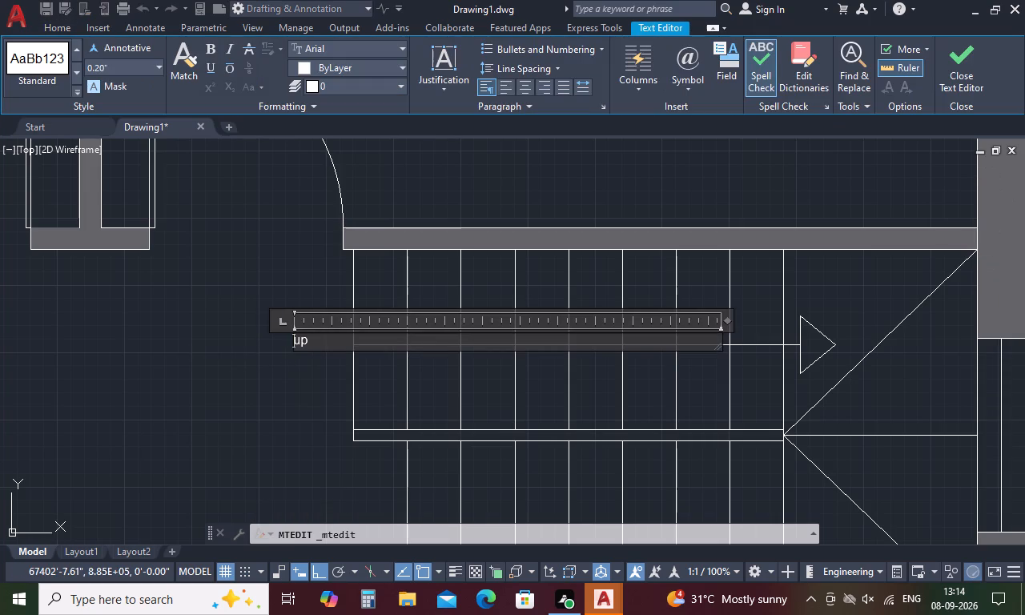
drag(324, 342, 279, 346)
click(125, 64)
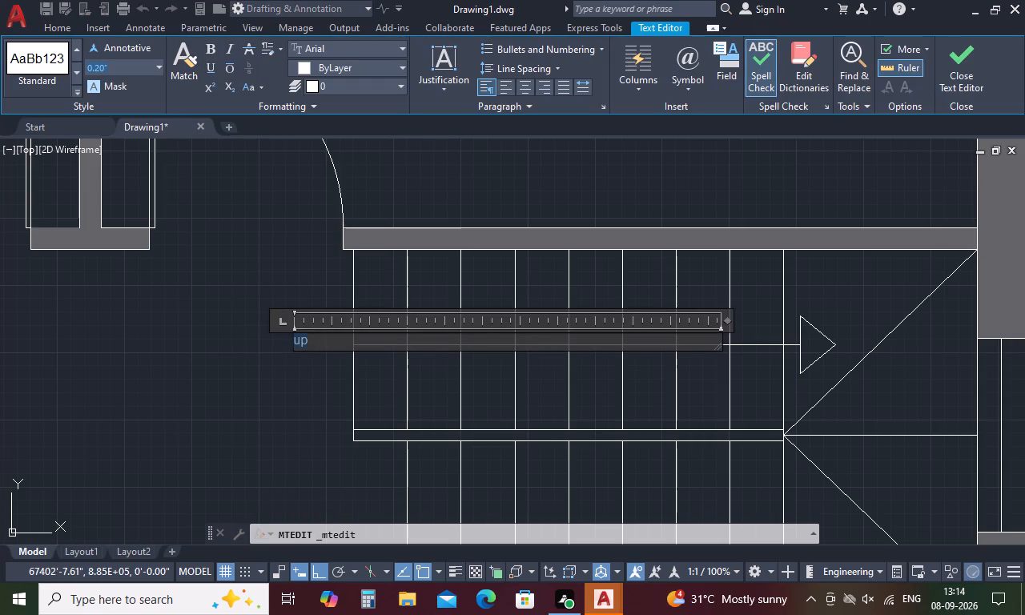
key(BackSpace)
key(6)
key(Return)
click(174, 264)
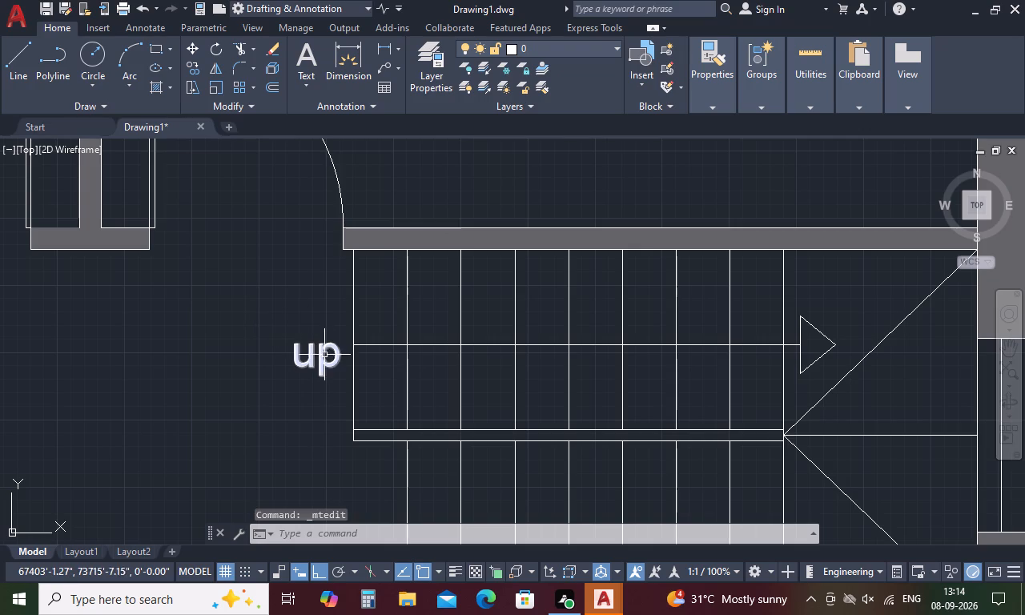
Replace the stair label's text with uppercase "UP".
click(326, 364)
double_click(332, 360)
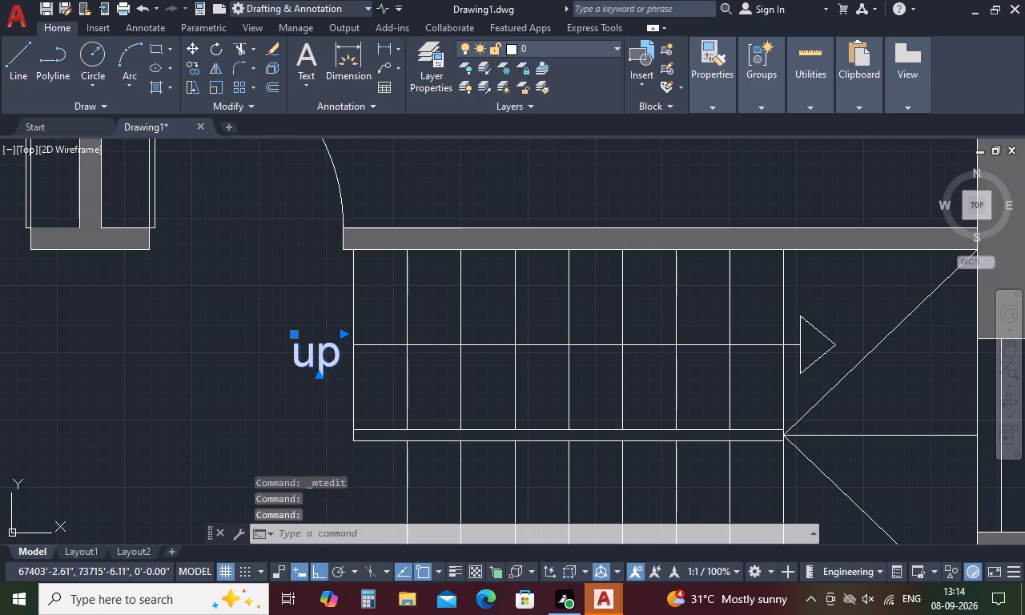
drag(336, 357, 296, 369)
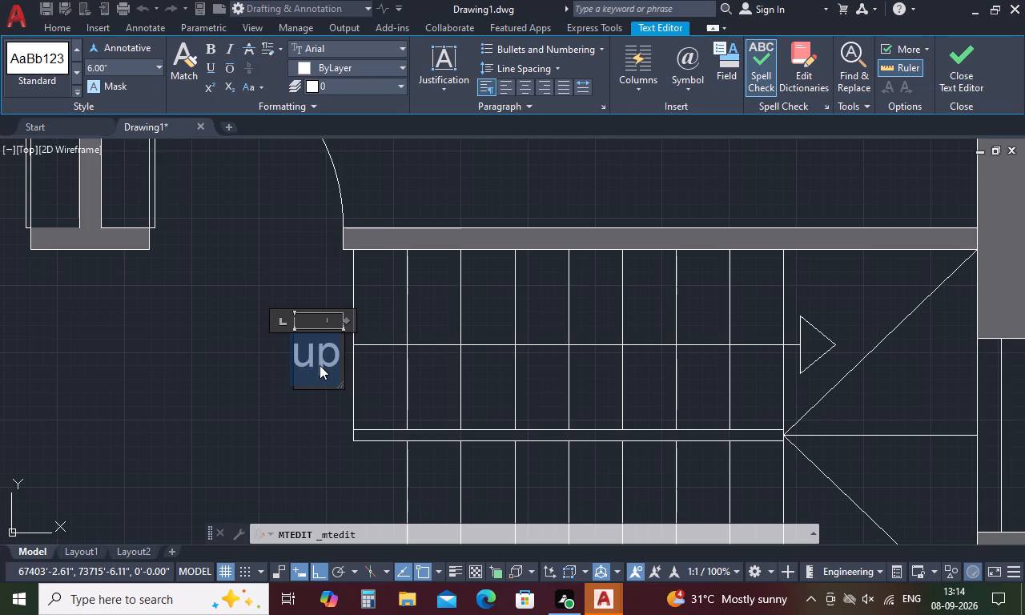
key(BackSpace)
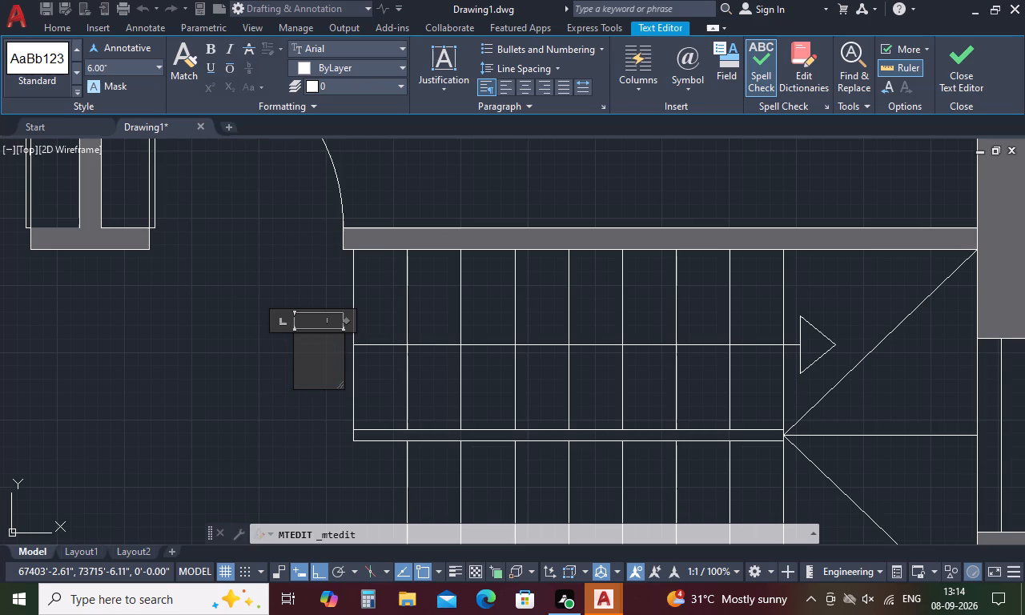
text(UP)
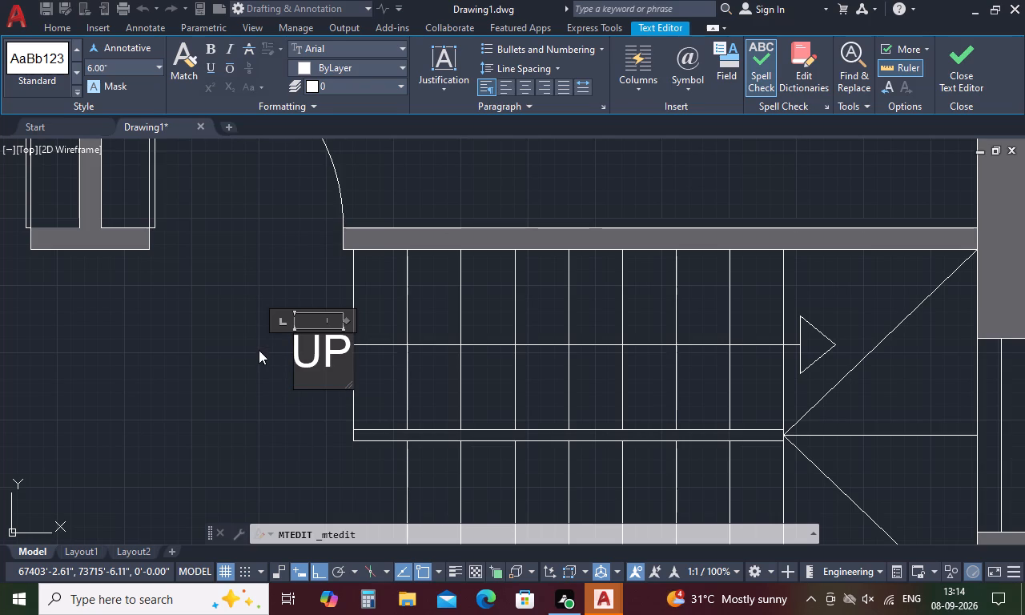
click(259, 349)
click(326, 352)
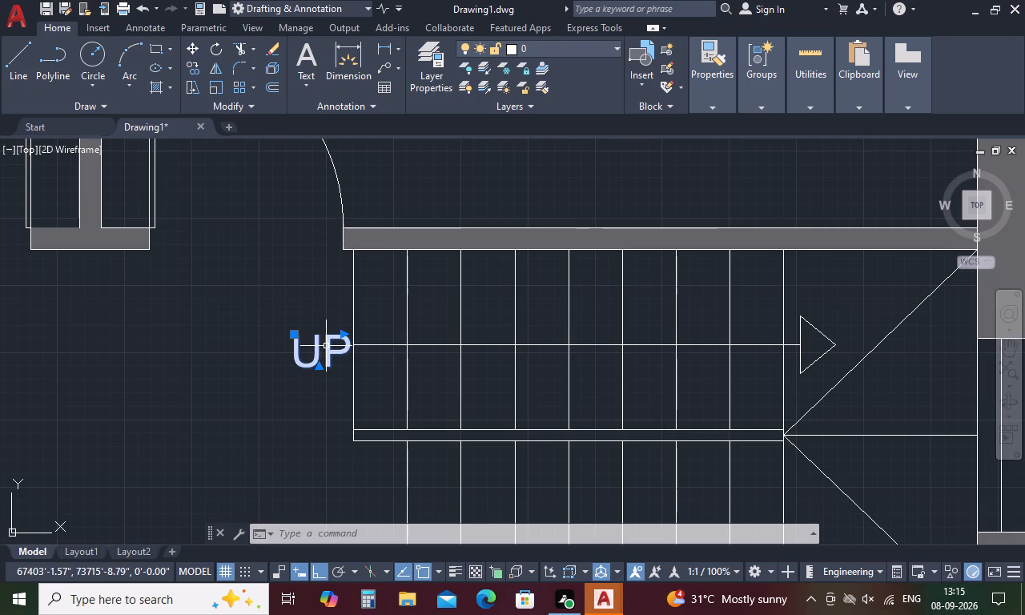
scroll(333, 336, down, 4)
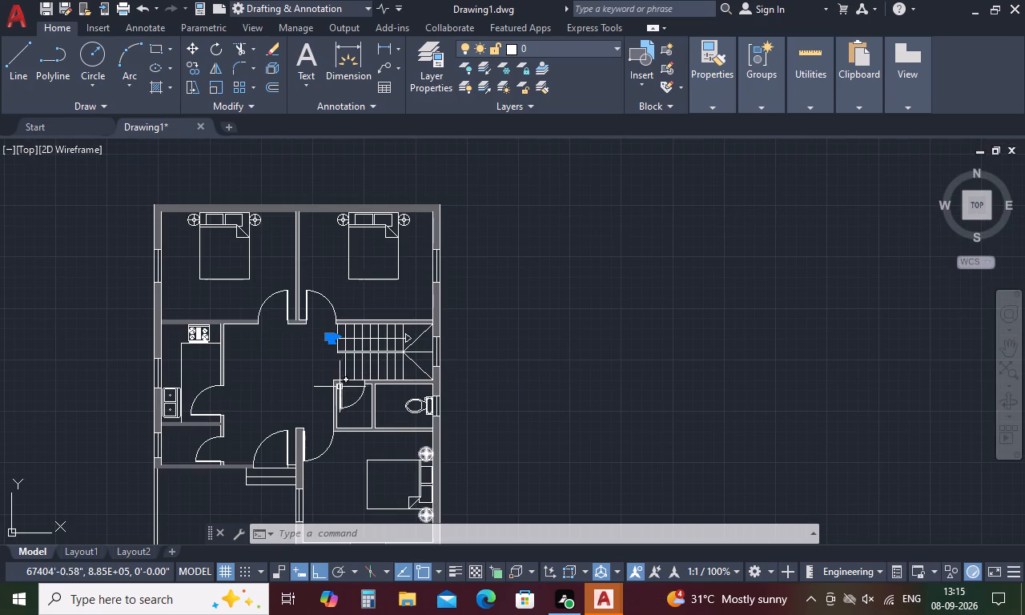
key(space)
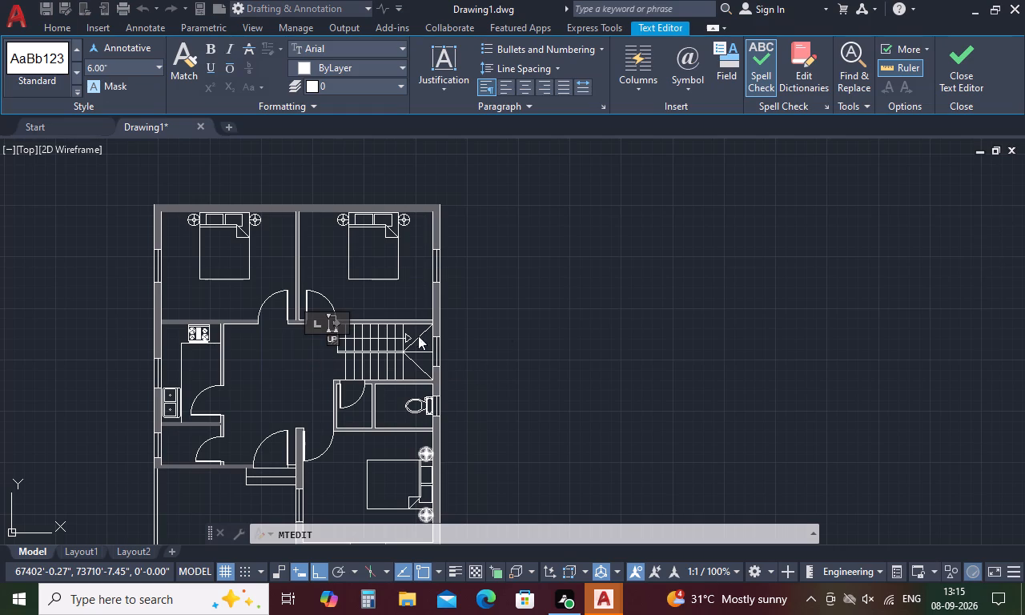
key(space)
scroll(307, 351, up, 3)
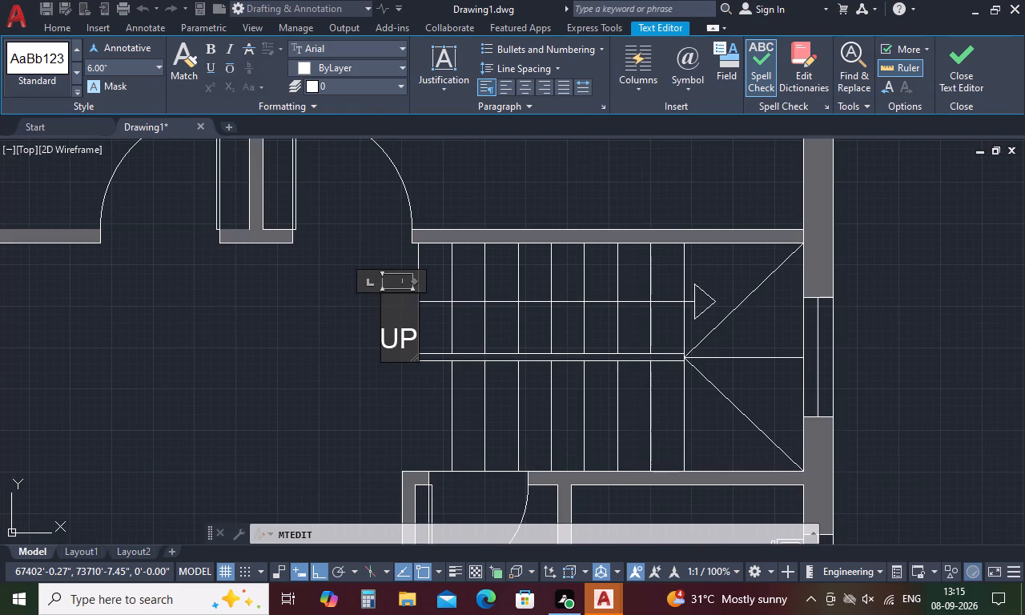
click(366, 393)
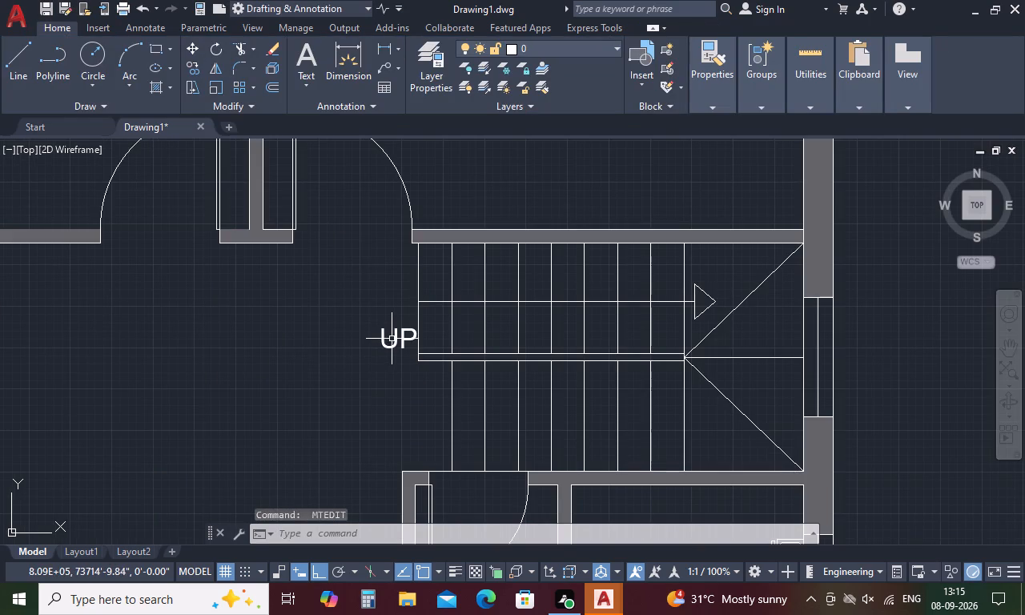
Move the "UP" label north so it sits in line with the start of the stair's walking line.
click(395, 336)
key(m)
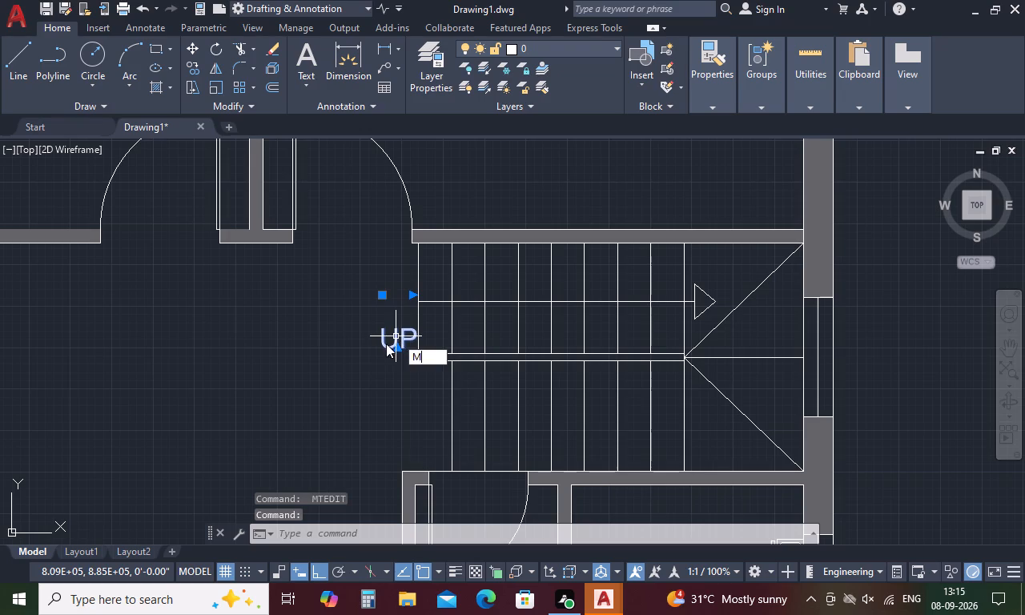
key(space)
click(383, 332)
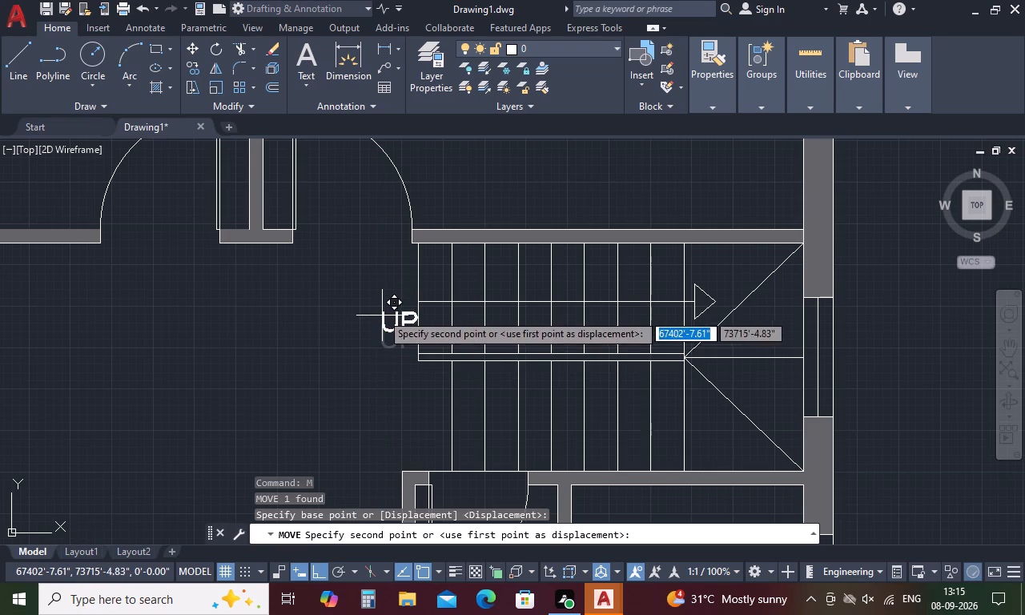
click(378, 300)
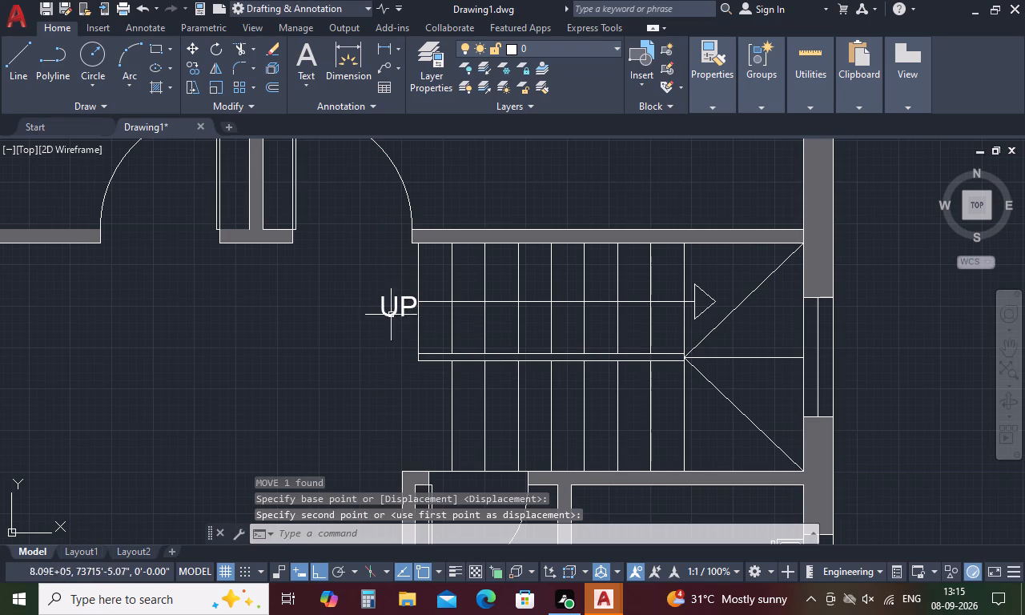
Add a multiline text reading "BEDROOM 1" below the bed in the northwest bedroom.
scroll(412, 294, down, 2)
scroll(600, 340, down, 2)
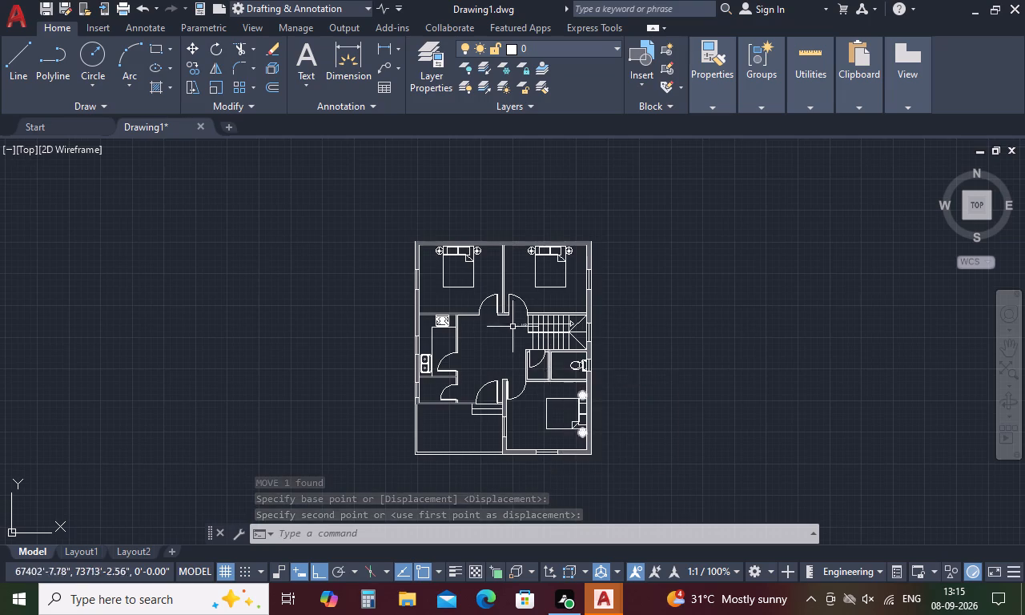
scroll(511, 324, up, 3)
scroll(511, 324, down, 2)
key(space)
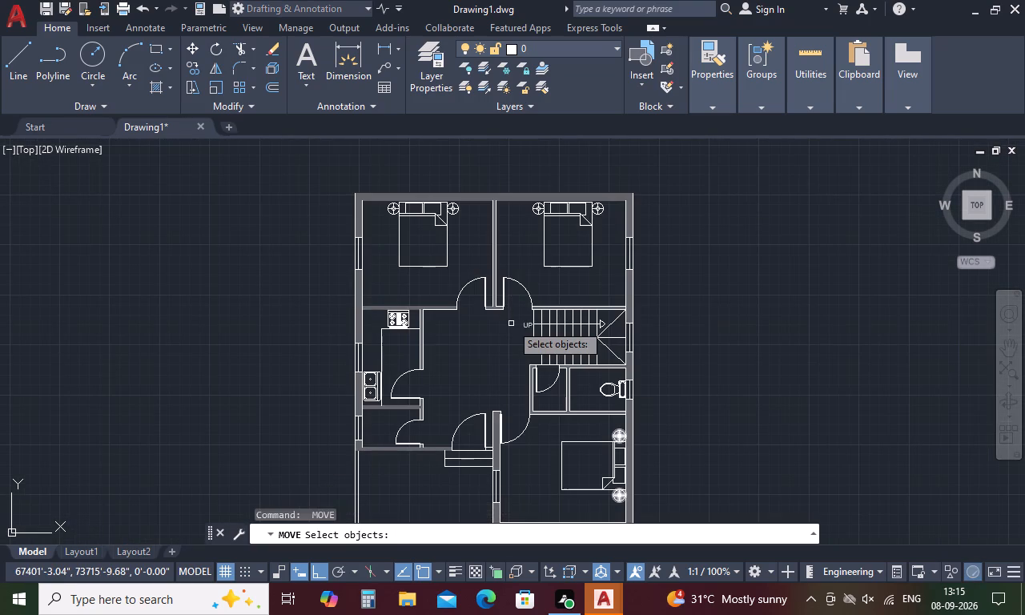
key(Escape)
text(T)
key(space)
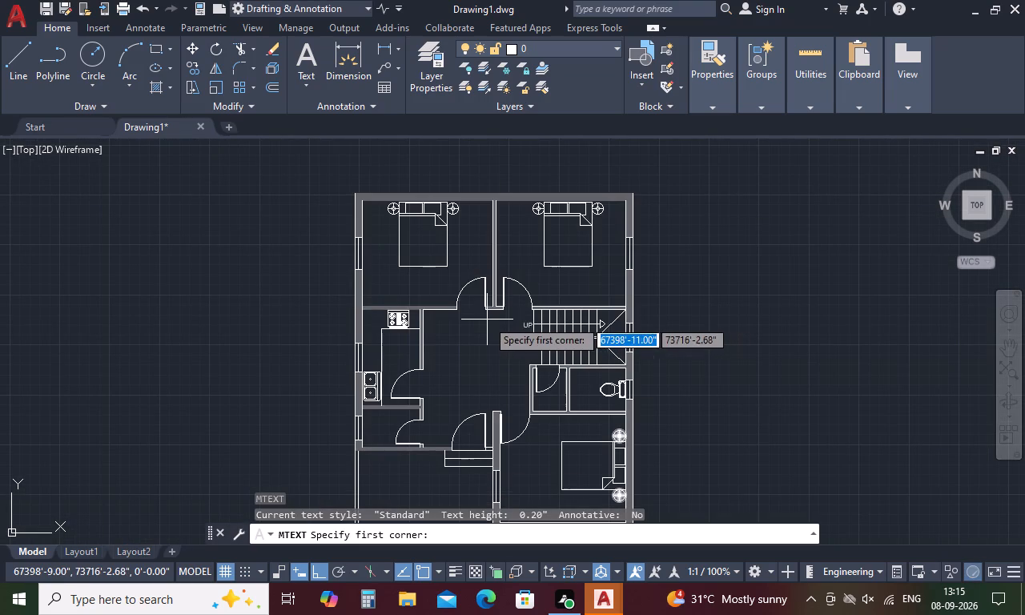
click(382, 277)
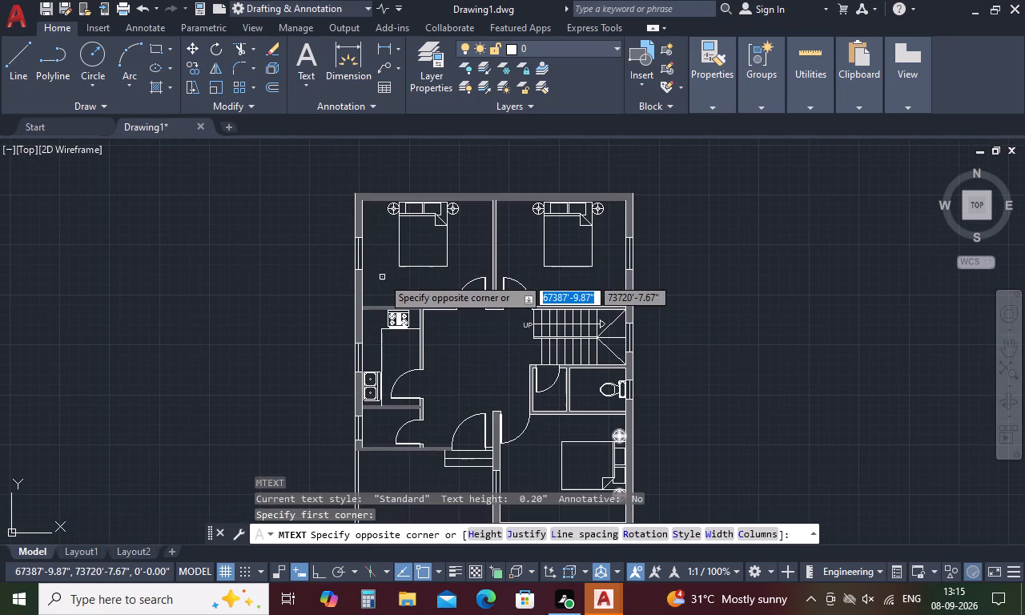
click(450, 298)
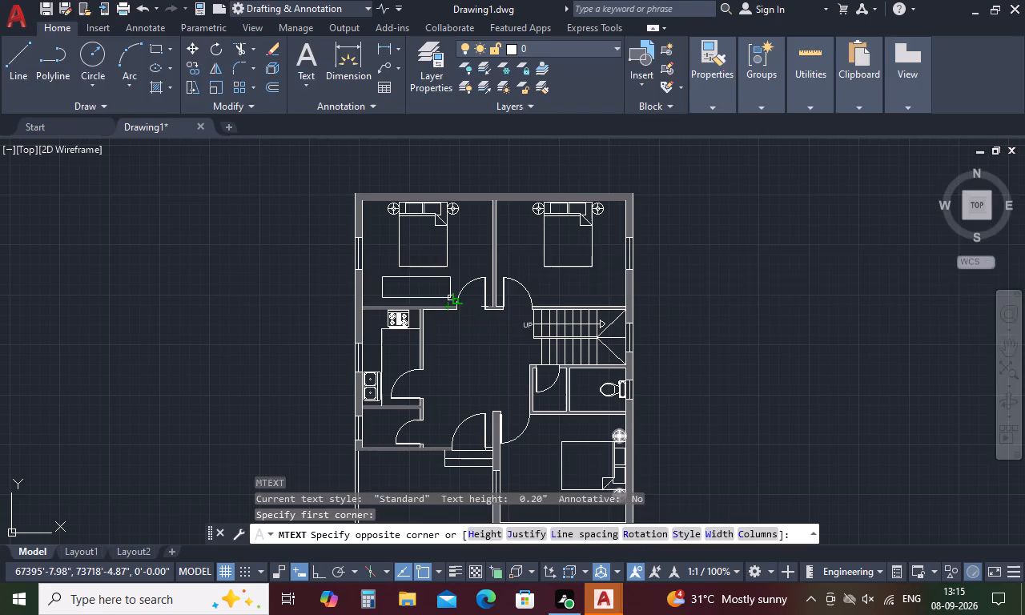
text(BEDROM)
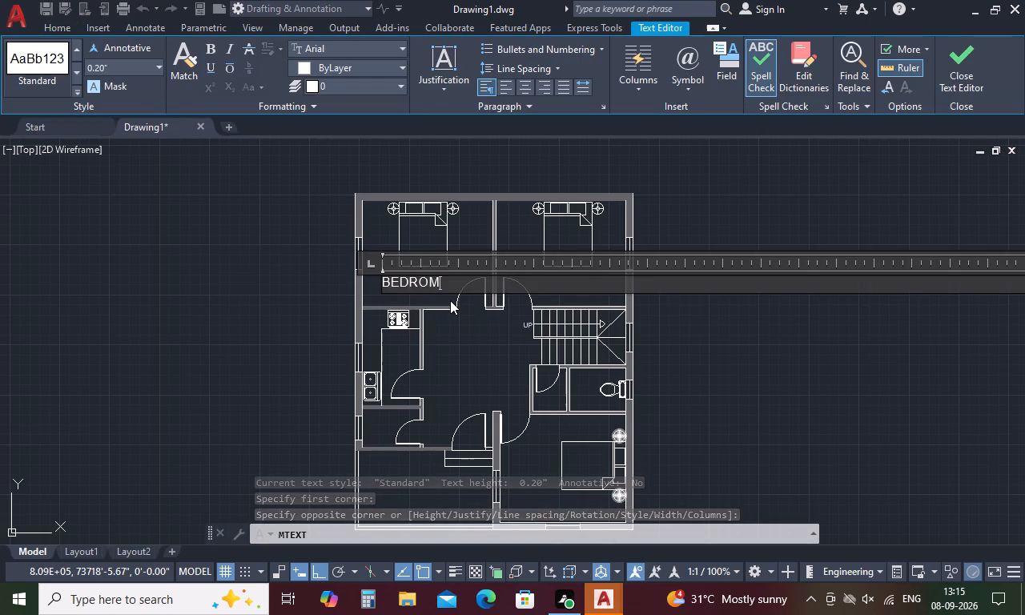
key(BackSpace)
text(OM)
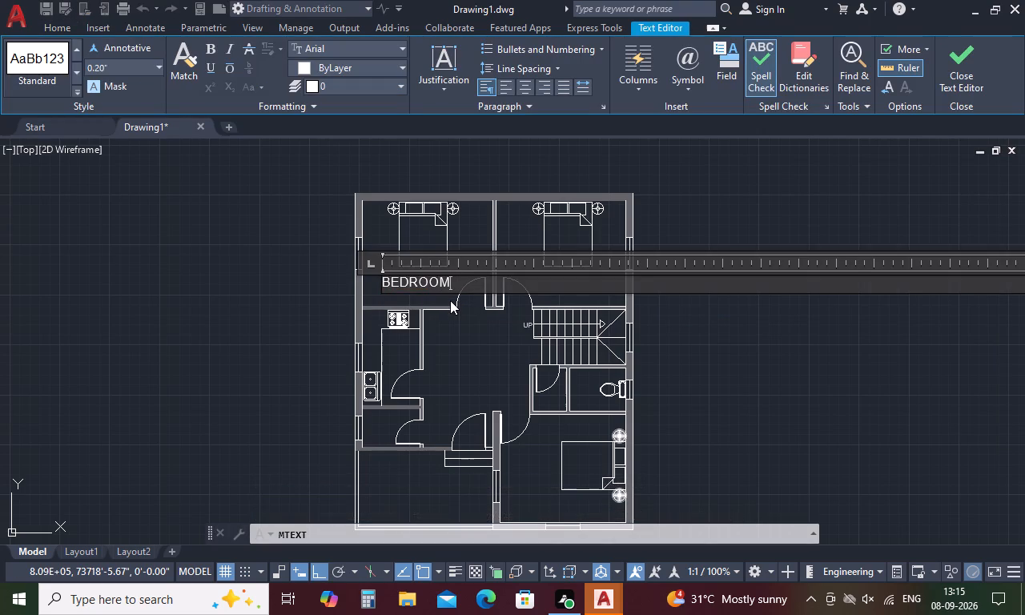
key(space)
text(1)
Add the room size 13'7"X11'0" as a second line of the "BEDROOM 1" text.
key(Return)
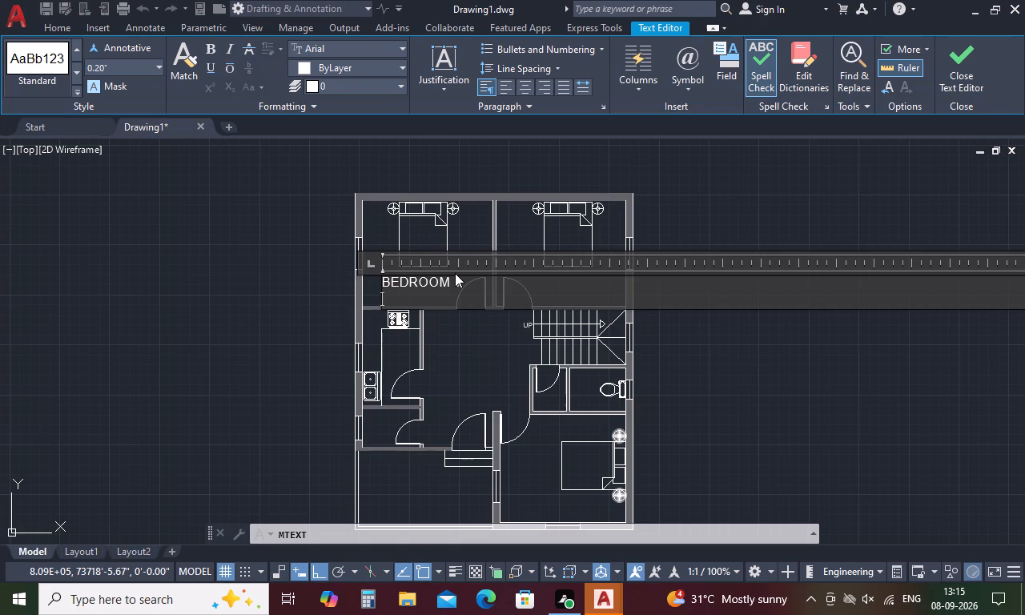
text(13)
key(apostrophe)
text(7")
key(x)
text(11)
text('0)
key(shift+quotedbl)
click(474, 364)
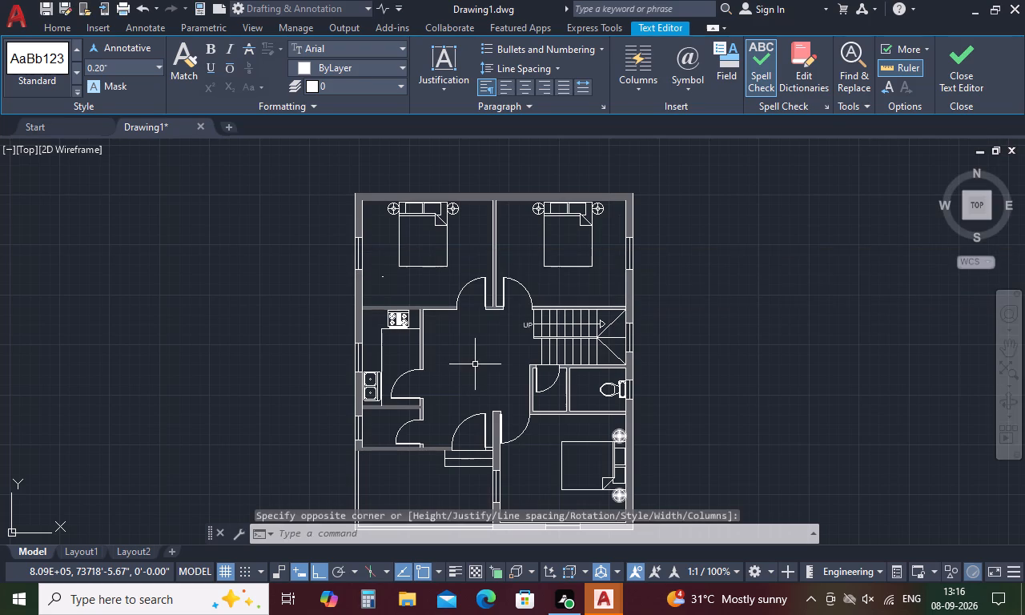
Set the height of both lines of the northwest bedroom label to 8".
double_click(382, 278)
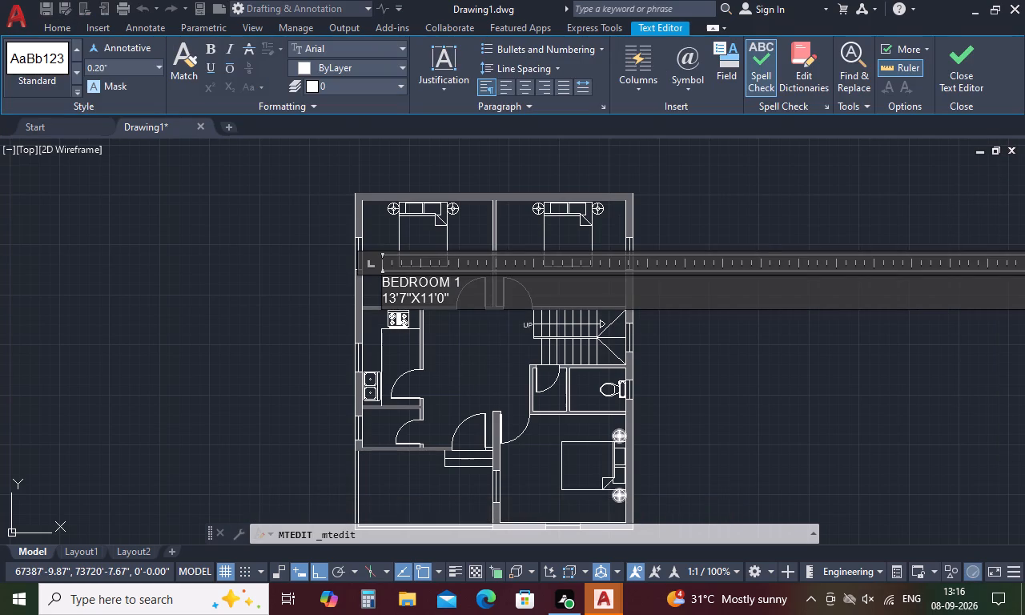
drag(456, 295, 352, 268)
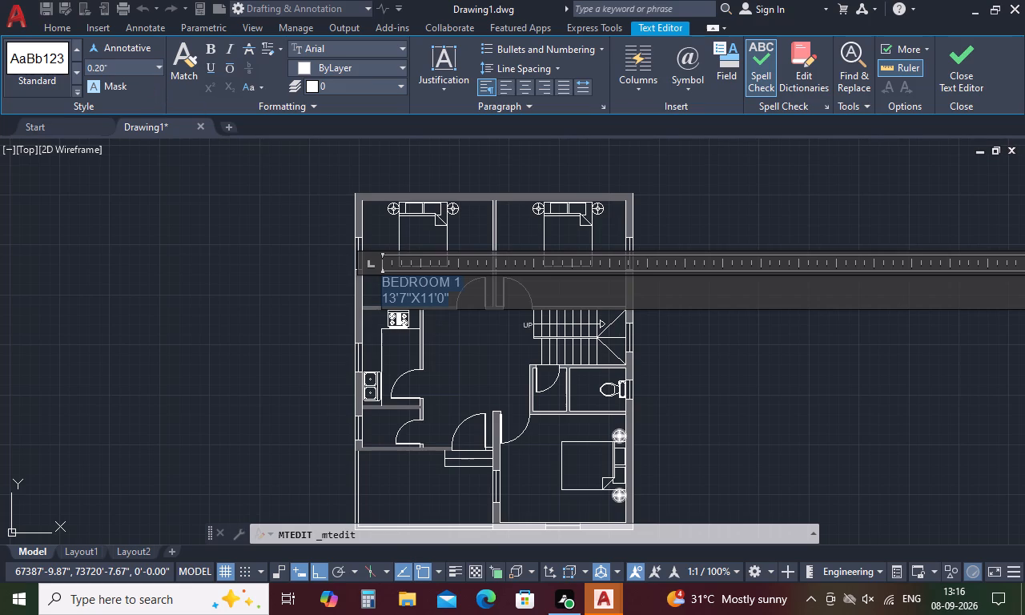
click(143, 66)
key(BackSpace)
key(8)
key(Return)
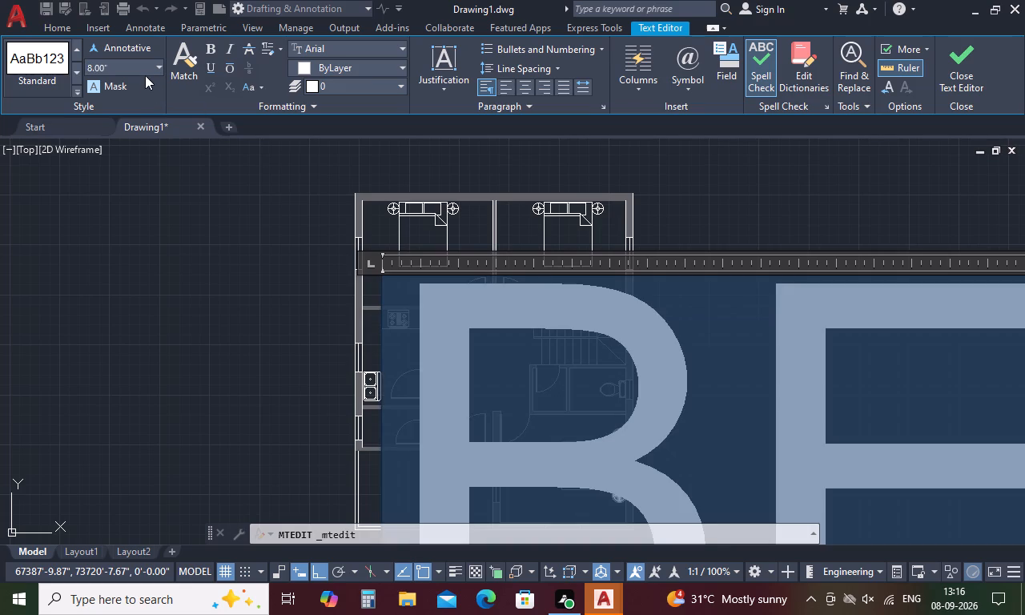
click(211, 223)
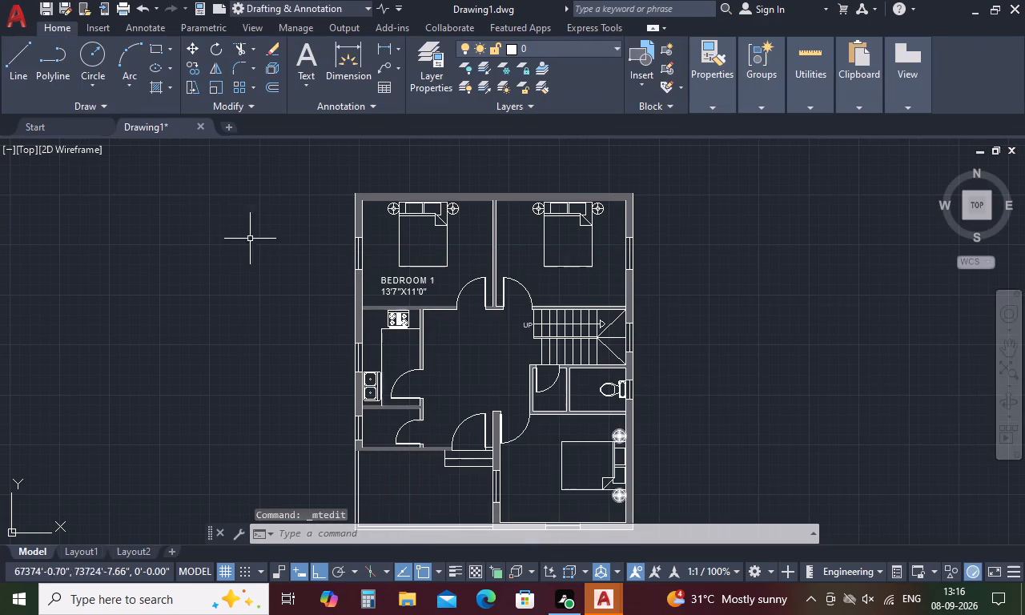
Copy the northwest bedroom label and paste it below the bed in the northeast bedroom.
click(404, 279)
key(ctrl+c)
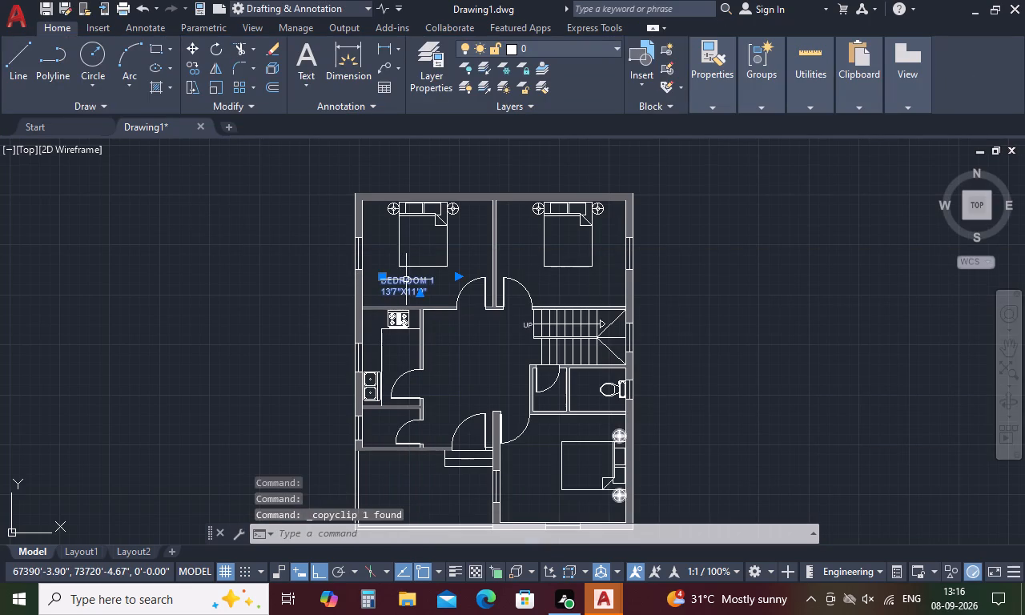
key(ctrl+v)
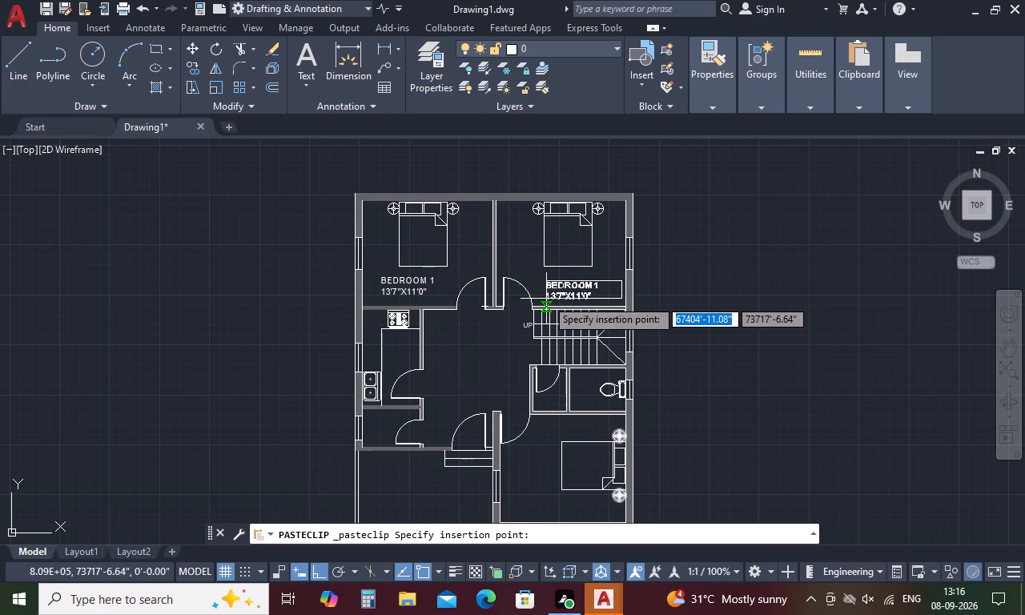
click(546, 299)
Move the northeast bedroom's label north, clear of the stair wall and roughly level with the northwest bedroom's label.
click(559, 290)
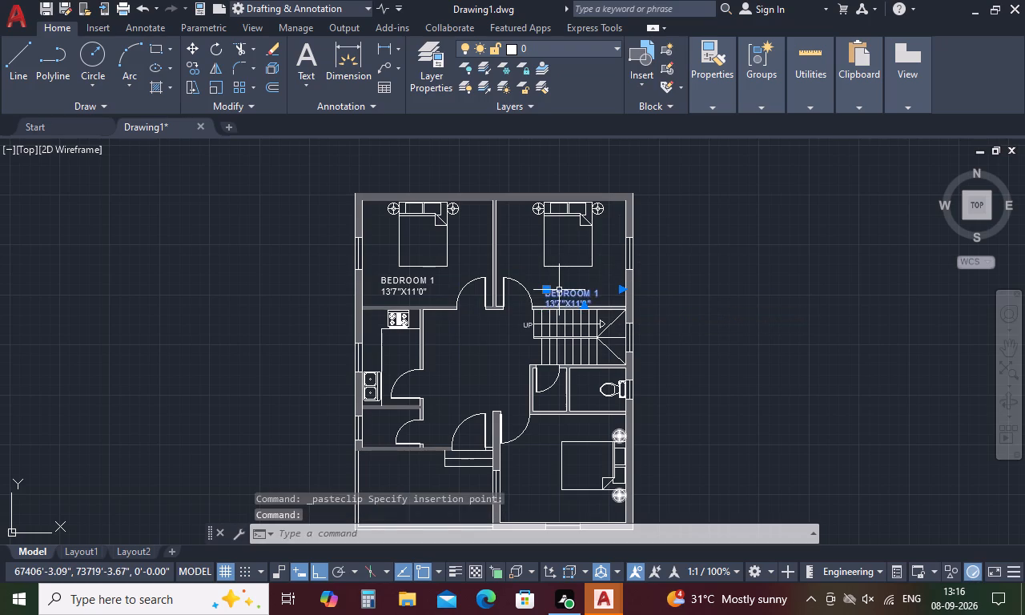
text(M)
key(space)
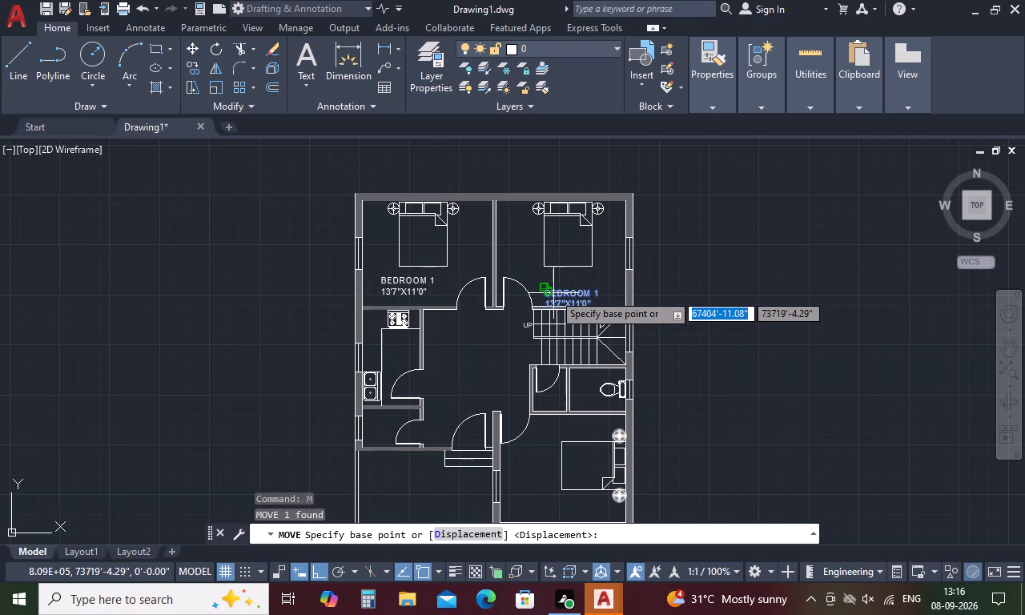
click(553, 293)
scroll(545, 277, up, 3)
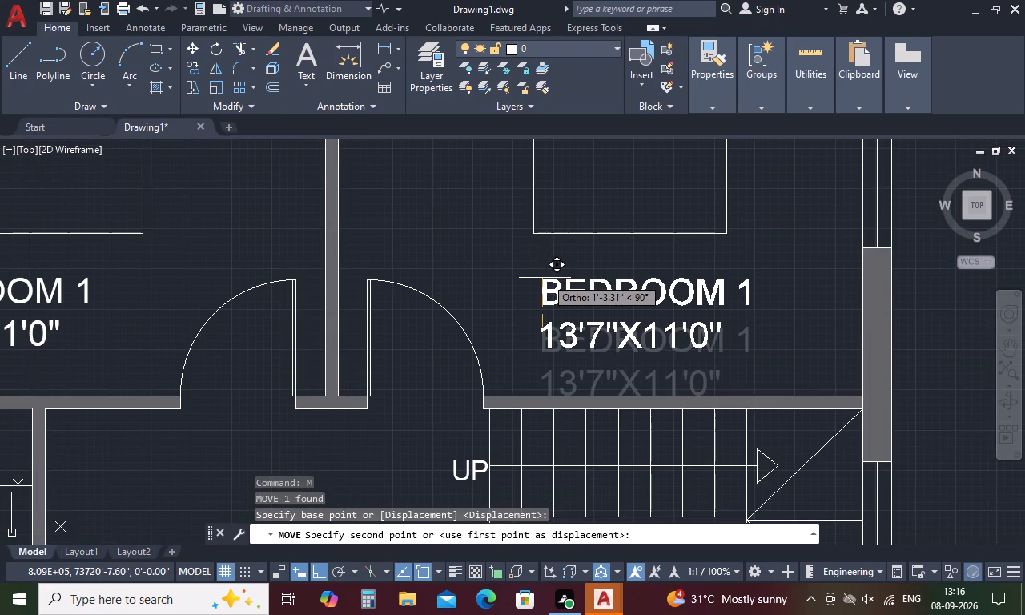
click(541, 286)
Paste a copy of the bedroom label into the southeast bedroom, just west of the bed.
scroll(549, 294, down, 3)
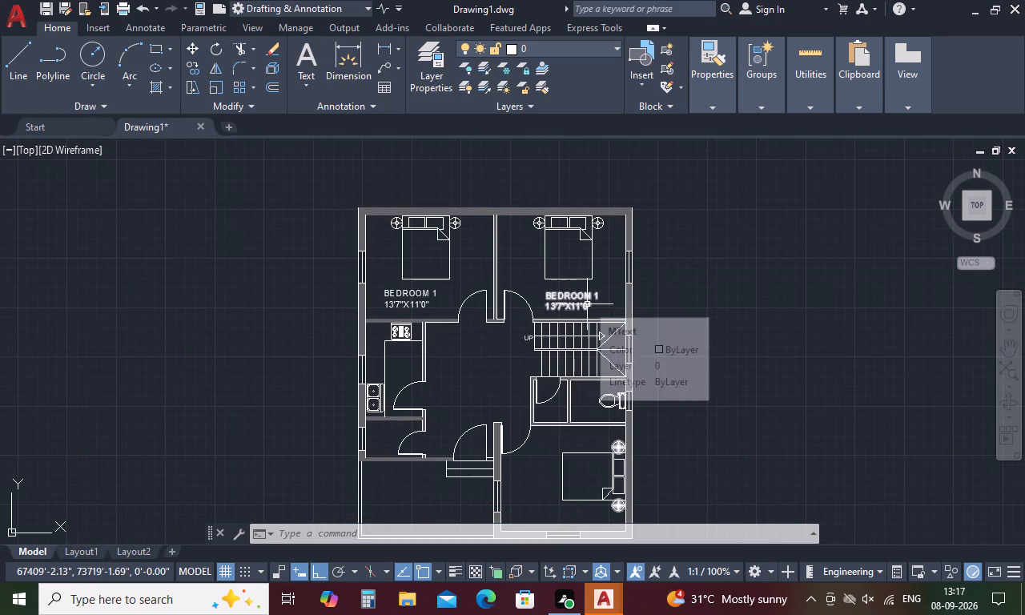
scroll(587, 304, down, 2)
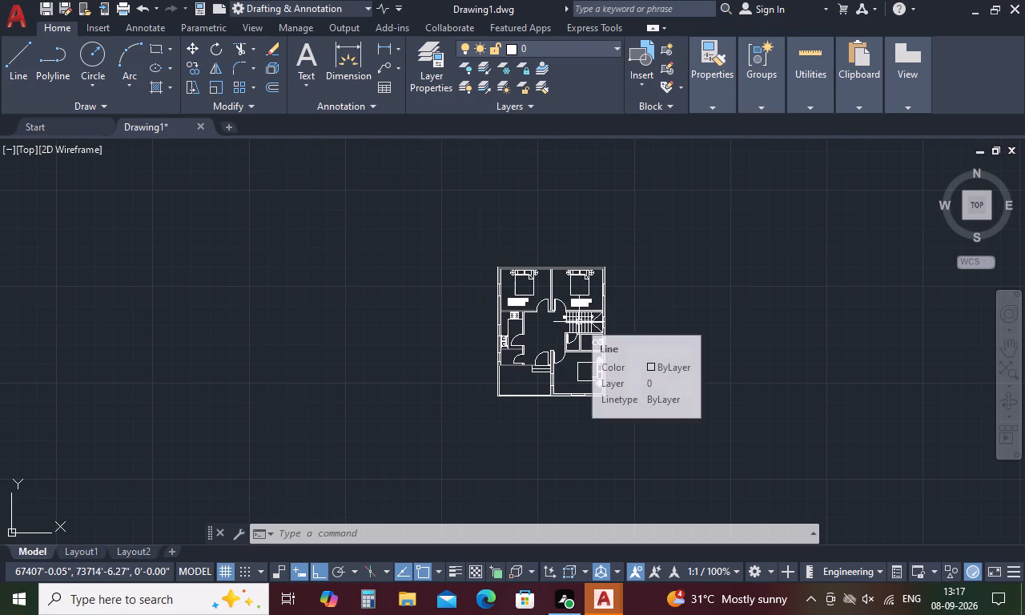
key(ctrl+v)
scroll(561, 370, up, 4)
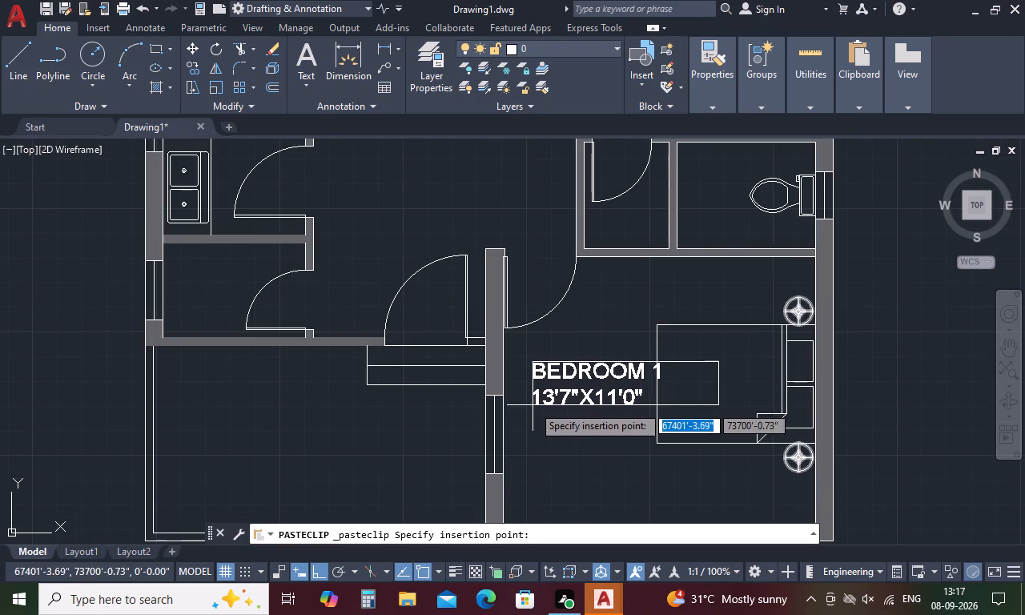
click(521, 416)
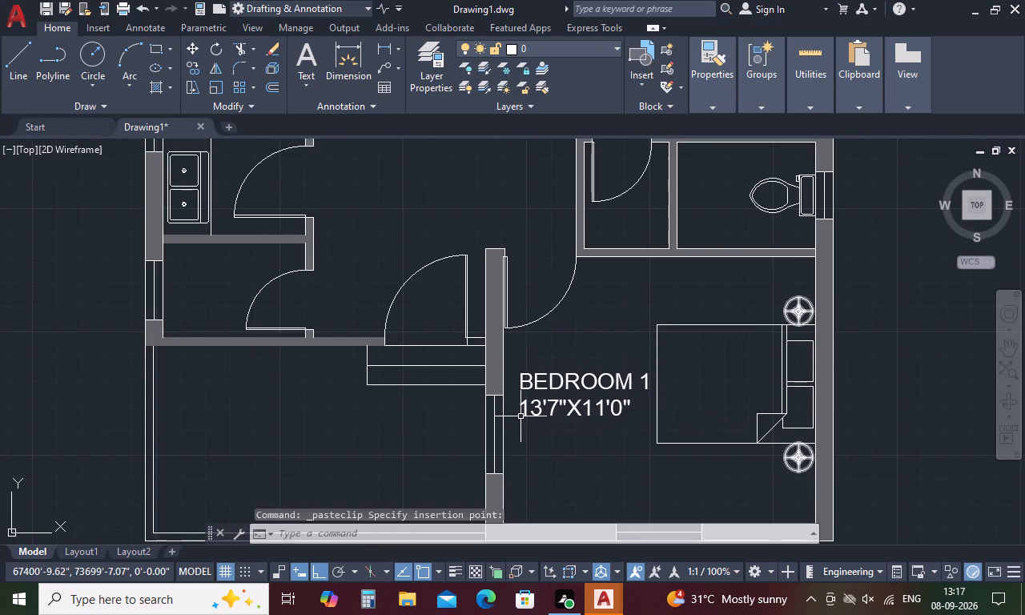
Change the room size in the southeast bedroom's label to 13'7"X11'3".
double_click(555, 384)
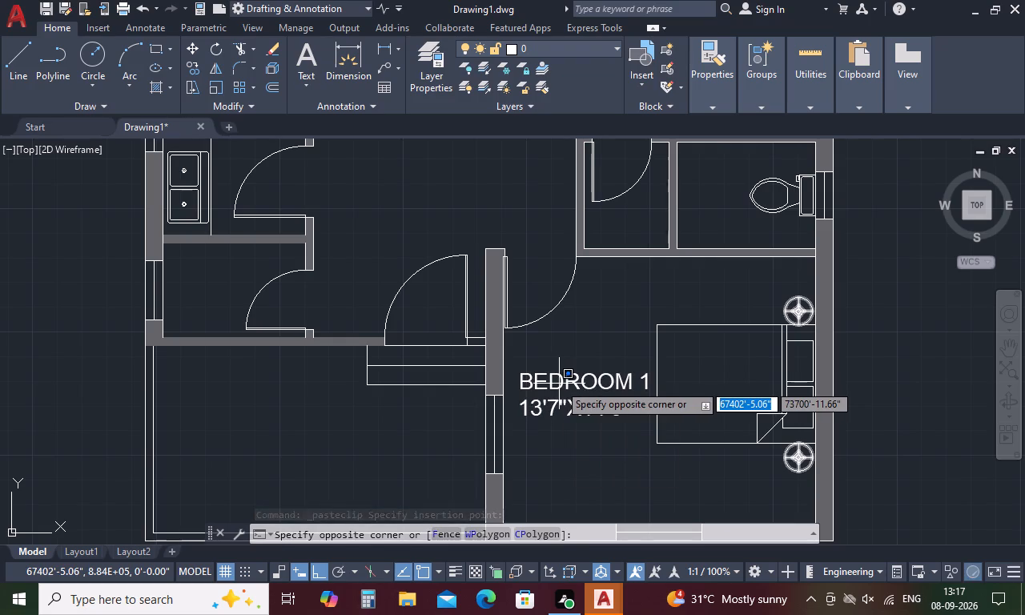
key(Escape)
double_click(560, 384)
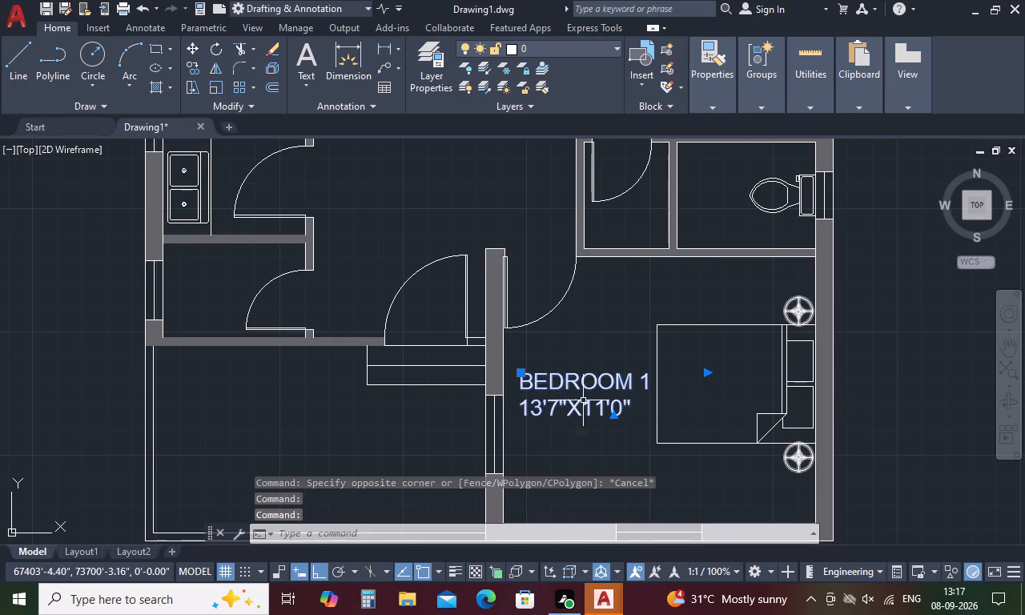
double_click(599, 384)
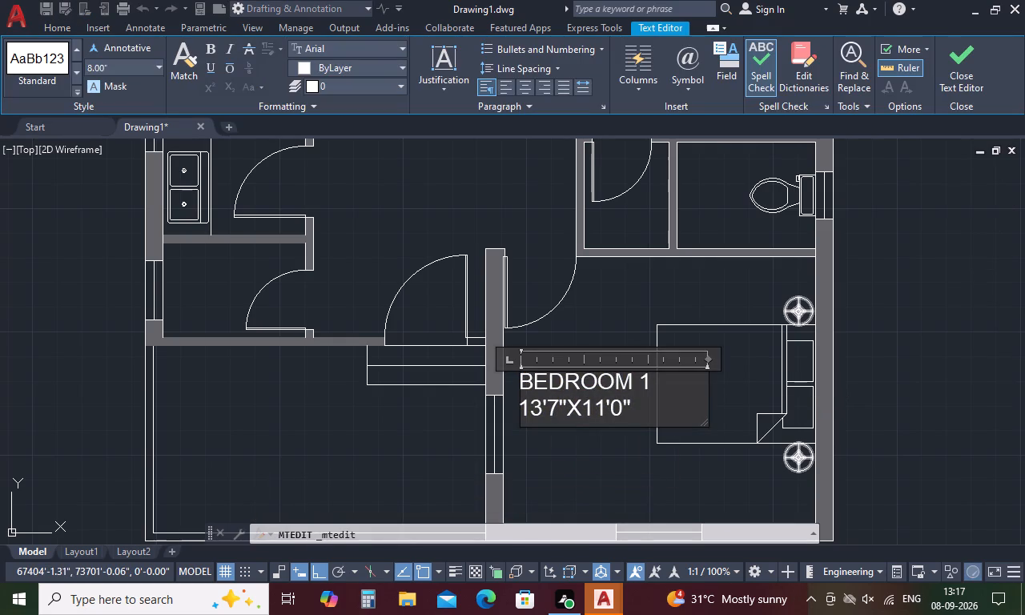
click(621, 413)
key(BackSpace)
key(3)
click(610, 440)
Paste another copy of the bedroom label into the open area at the plan's southwest corner, below the entrance steps.
scroll(604, 357, down, 2)
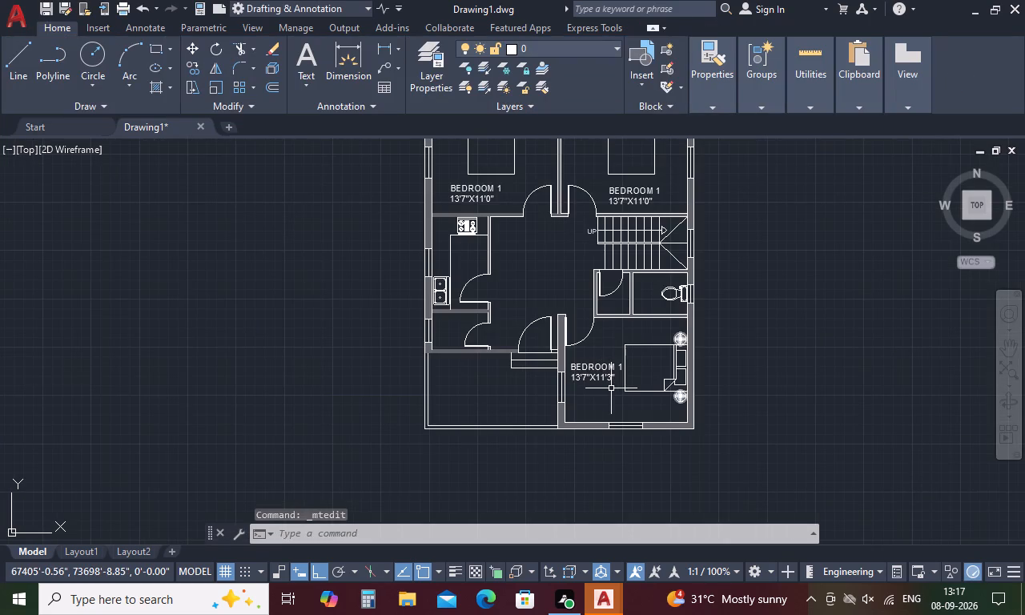
key(ctrl+v)
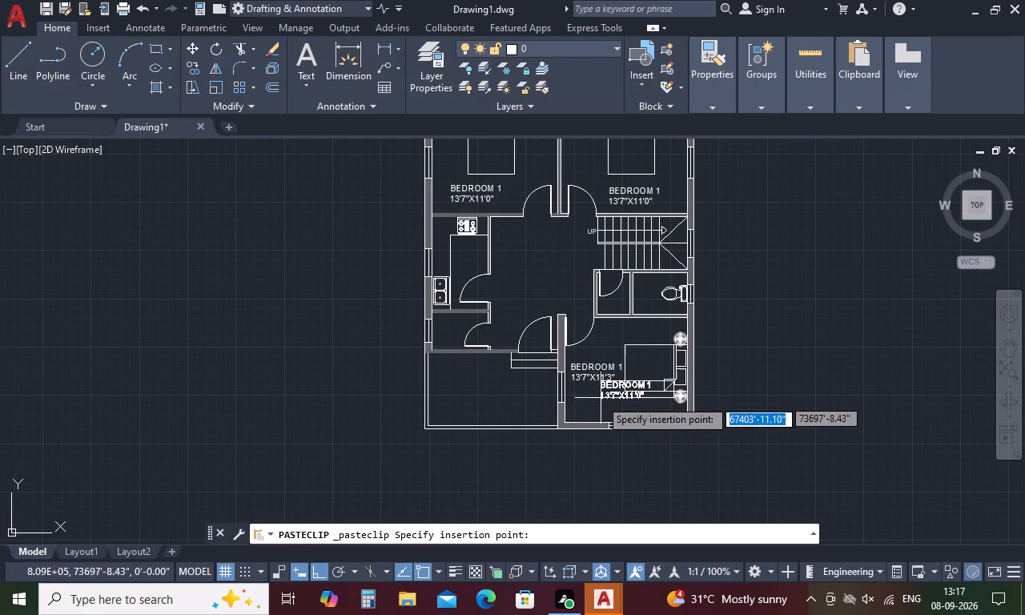
click(468, 398)
Replace the name in the southwest area's label with "SIT OUT (GENTS)".
double_click(472, 386)
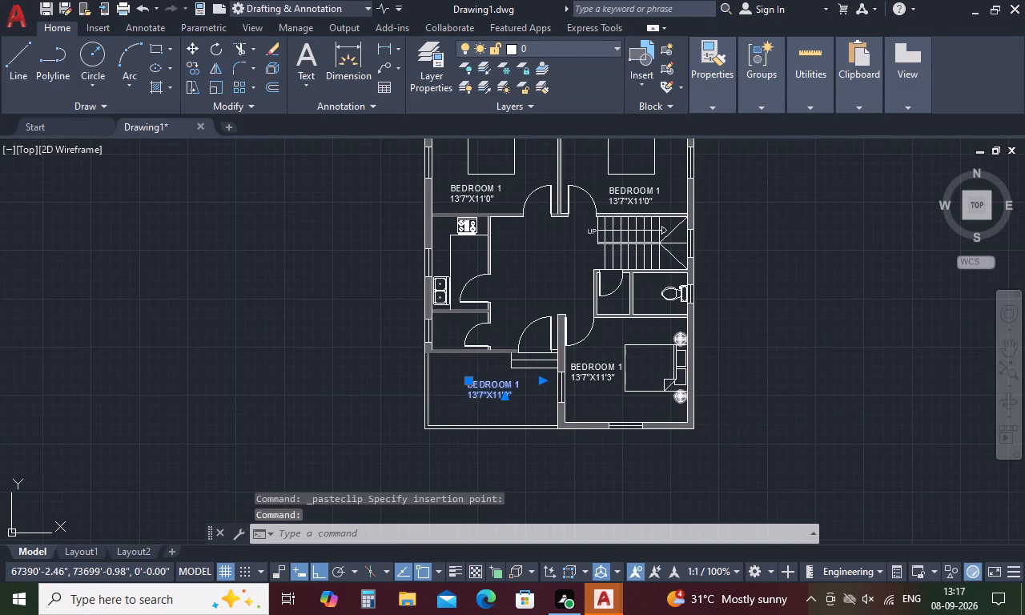
click(517, 387)
key(BackSpace)
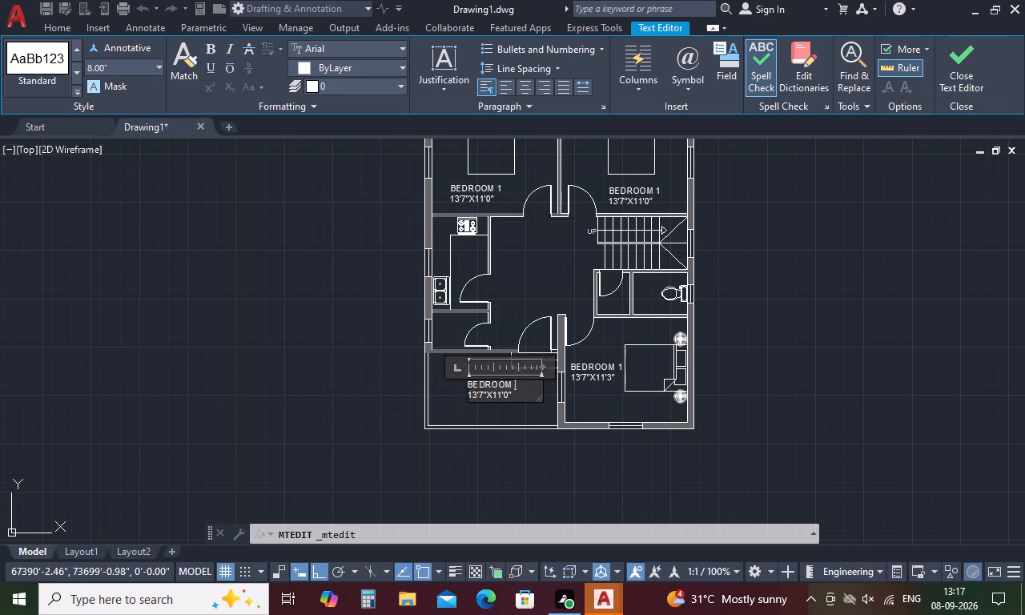
key(BackSpace)
key(BackSpace)
key(BackSpace)
key(BackSpace)
key(BackSpace)
key(BackSpace)
key(BackSpace)
key(BackSpace)
key(s)
text(IT OUTS)
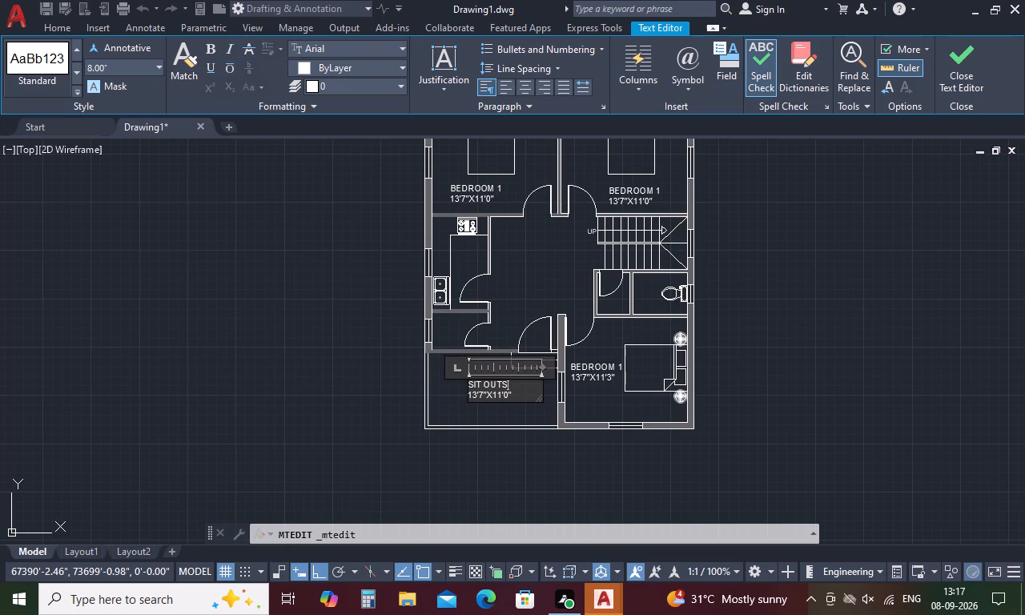
key(BackSpace)
key(shift+parenleft)
text(GENTS)
key(shift+parenright)
scroll(496, 388, up, 3)
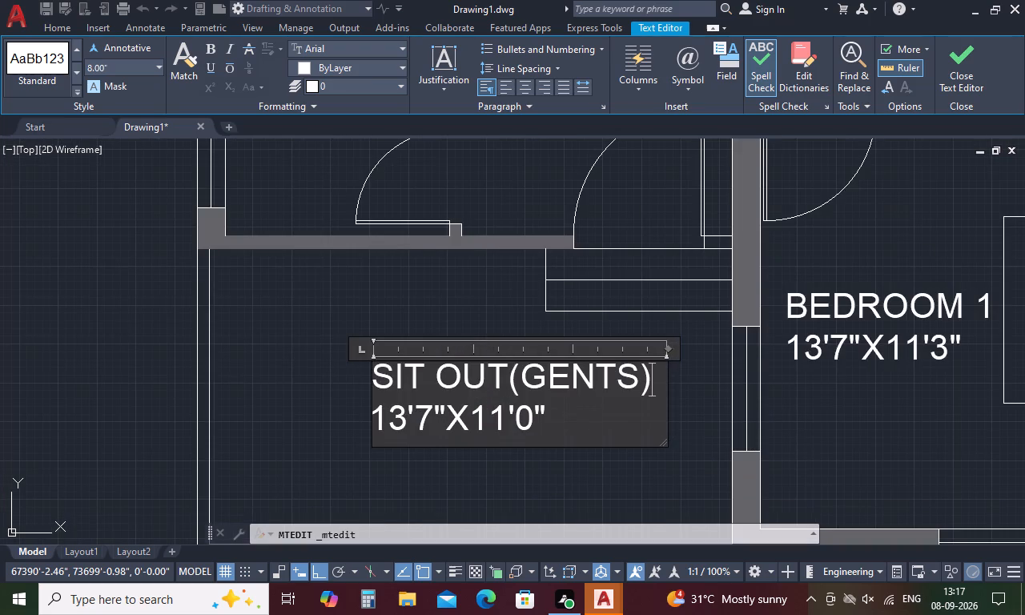
click(506, 379)
key(space)
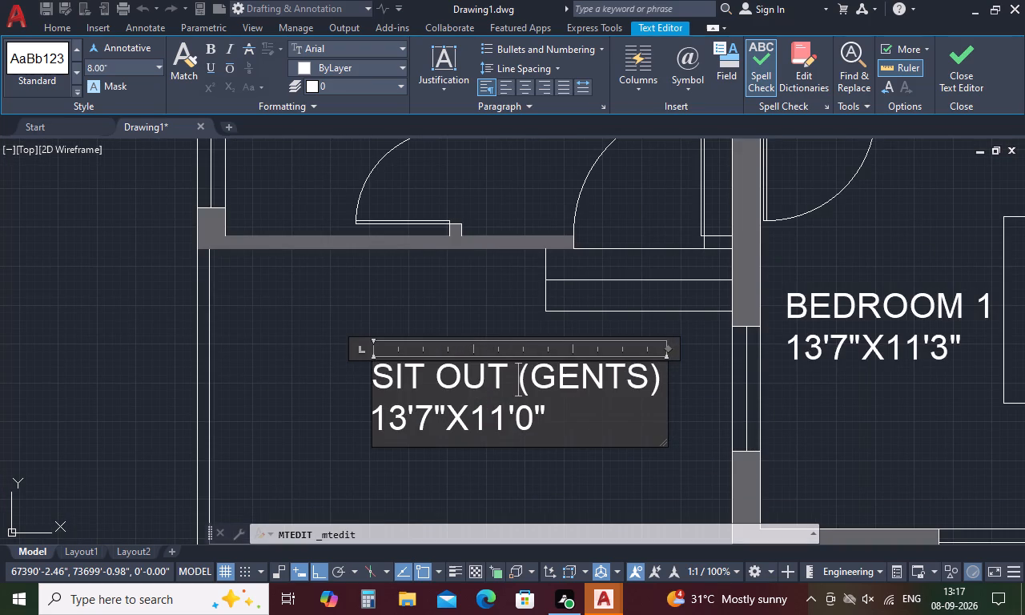
Change the size line of the SIT OUT (GENTS) label to 13'7"X7'8".
click(550, 419)
key(BackSpace)
key(BackSpace)
key(BackSpace)
key(BackSpace)
key(BackSpace)
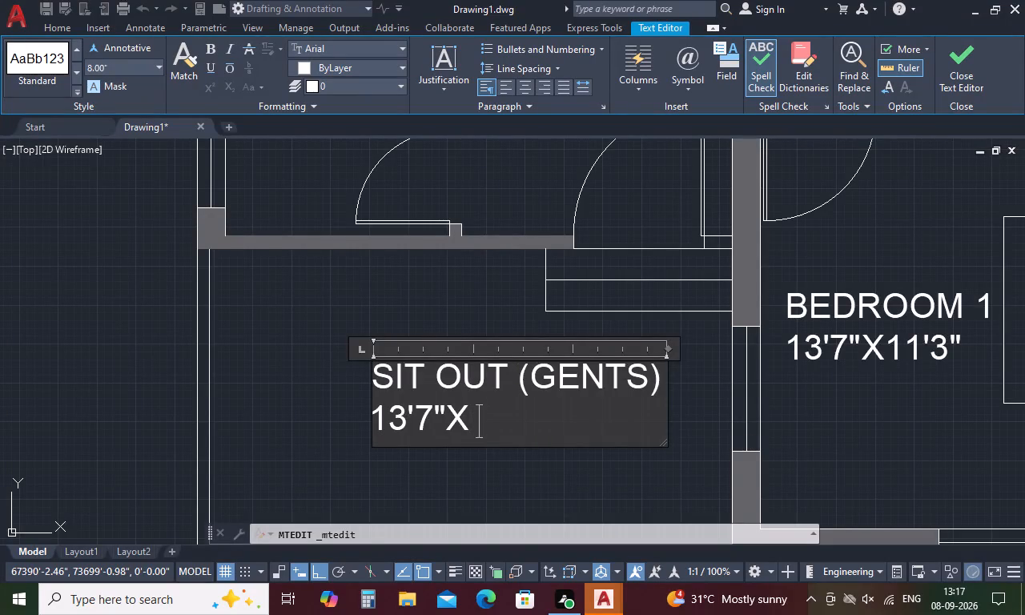
key(space)
key(BackSpace)
text(7')
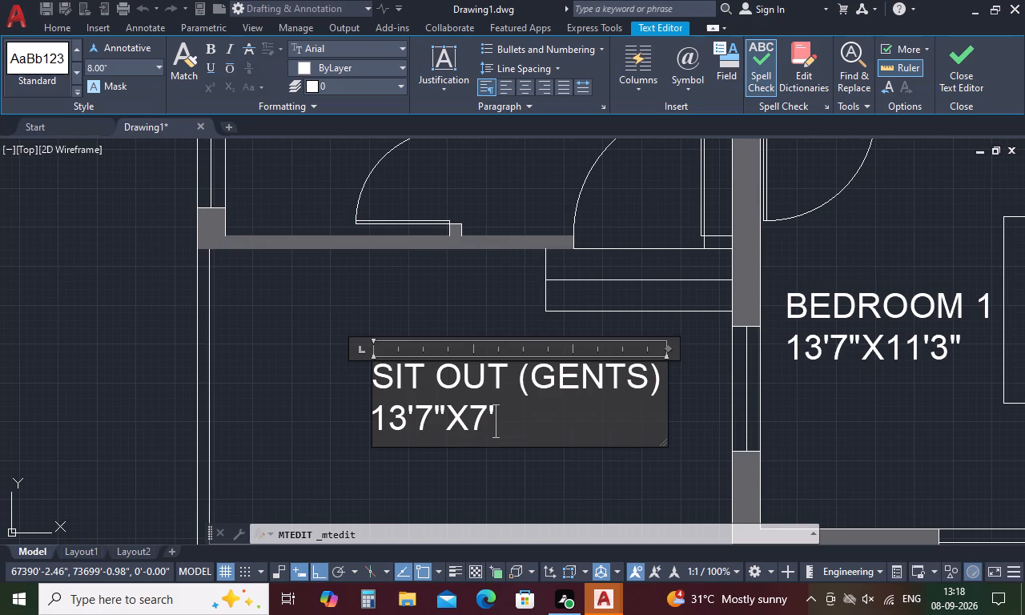
text(8")
click(590, 479)
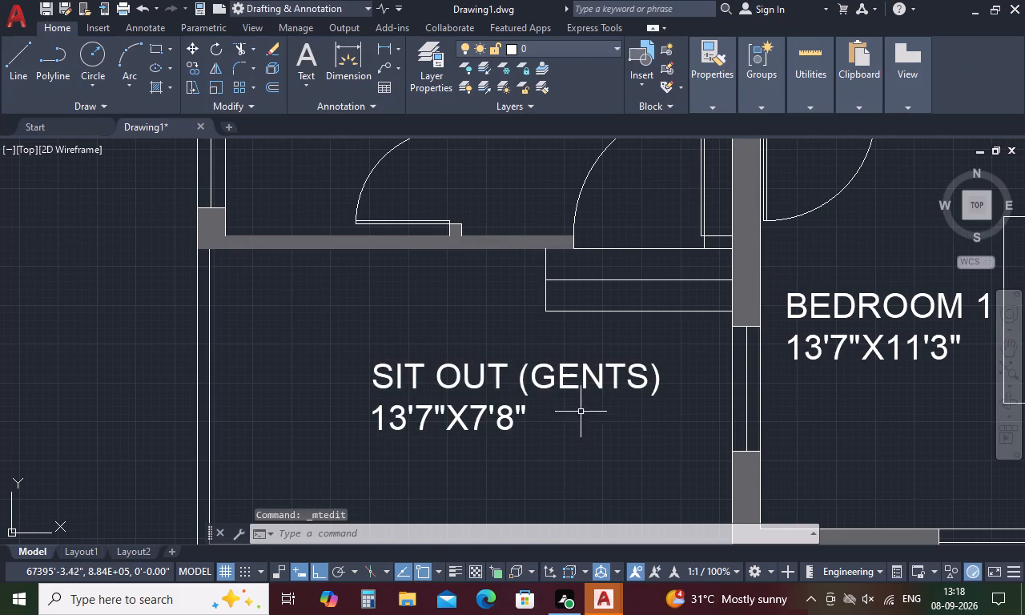
Paste a copy of the bedroom label into the room with the WC, just inside its west wall.
scroll(577, 387, down, 3)
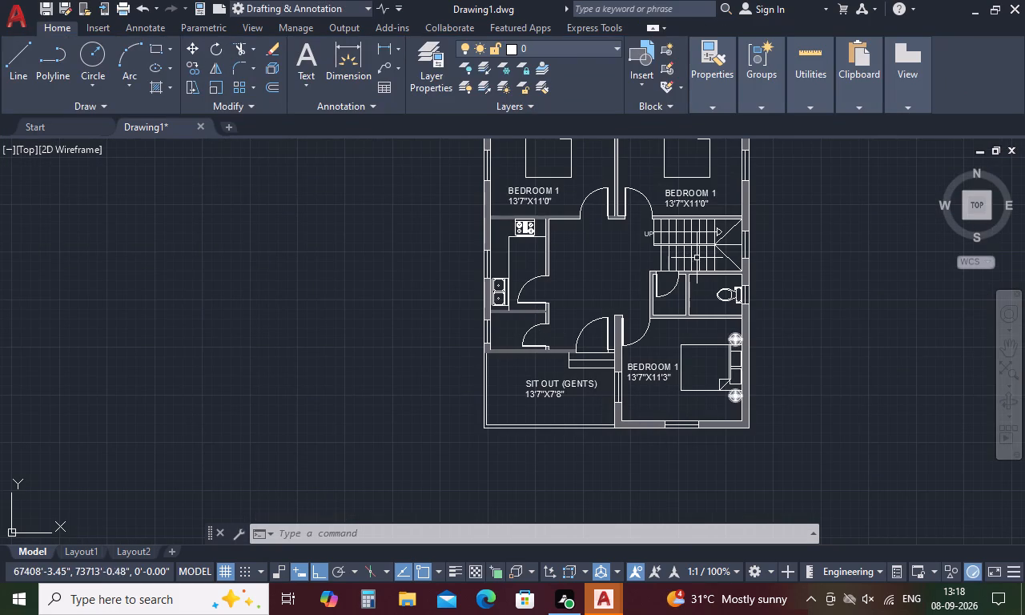
key(ctrl+v)
scroll(689, 291, up, 4)
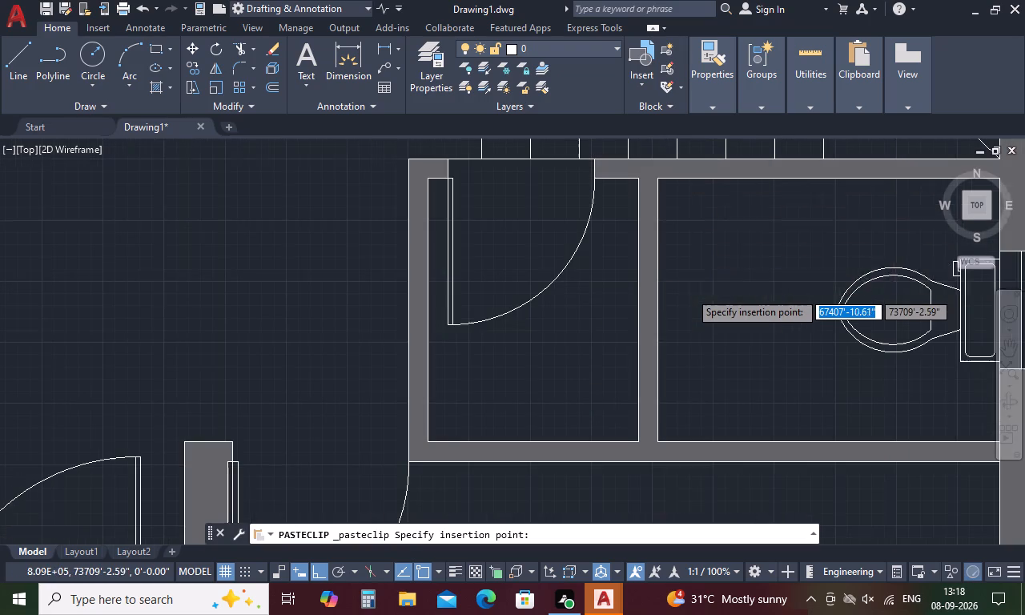
click(668, 300)
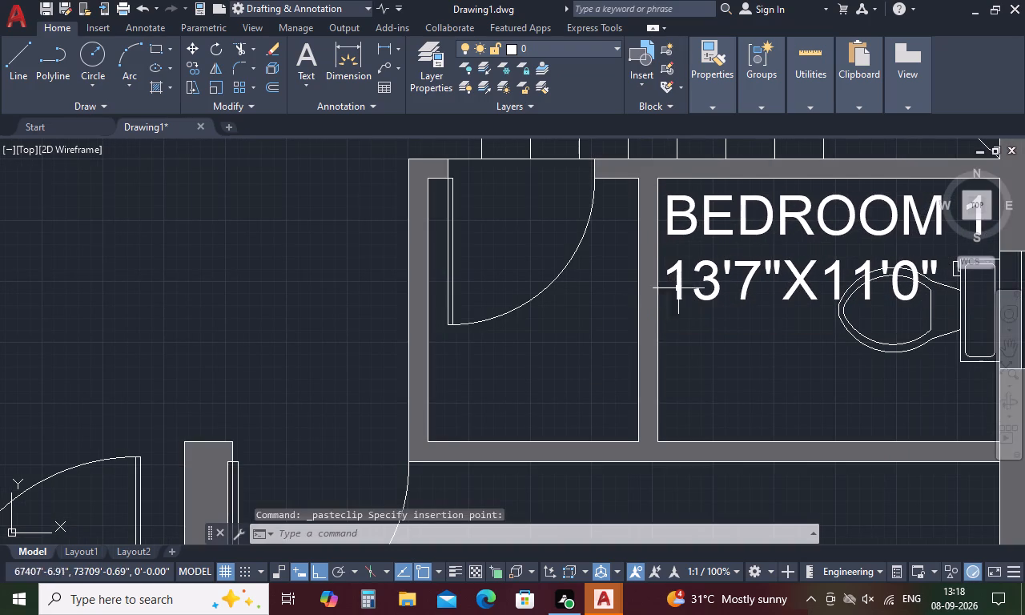
Replace the name in the WC room's label with "TOILET".
double_click(713, 227)
scroll(713, 227, down, 3)
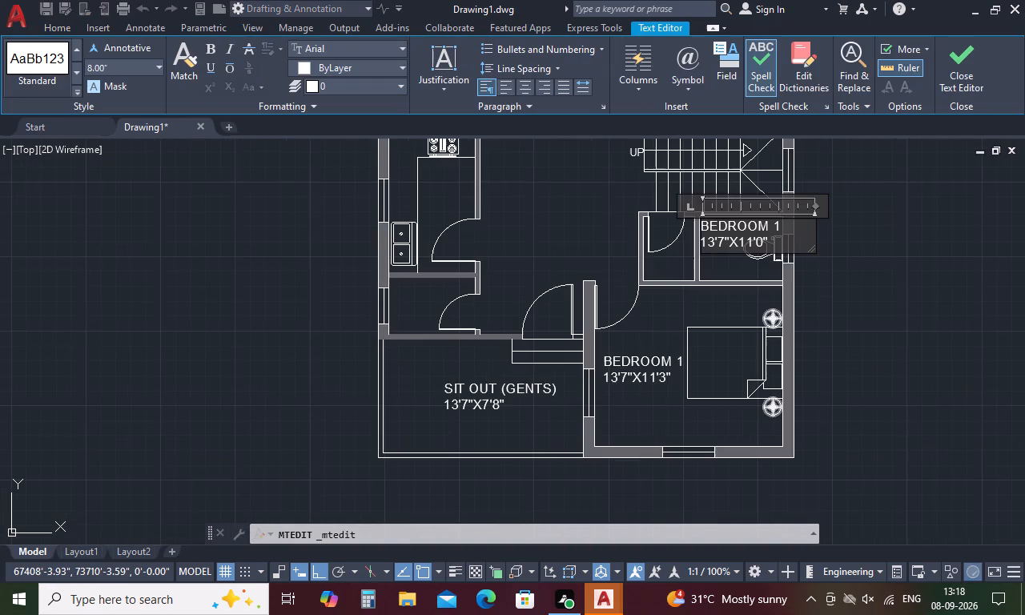
click(784, 233)
key(BackSpace)
key(BackSpace)
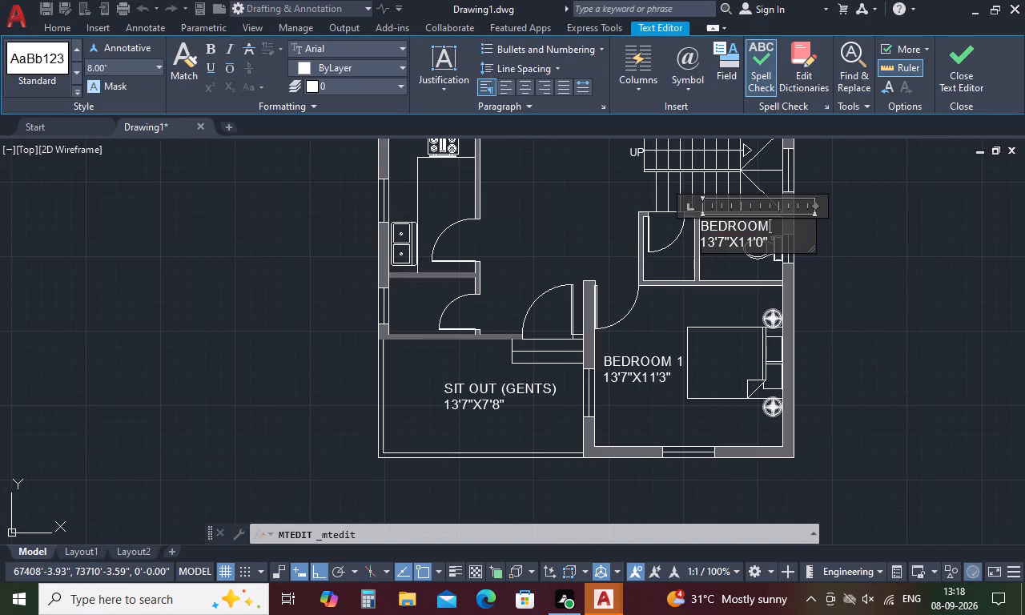
key(BackSpace)
key(BackSpace)
key(BackSpace)
key(BackSpace)
key(BackSpace)
key(BackSpace)
key(BackSpace)
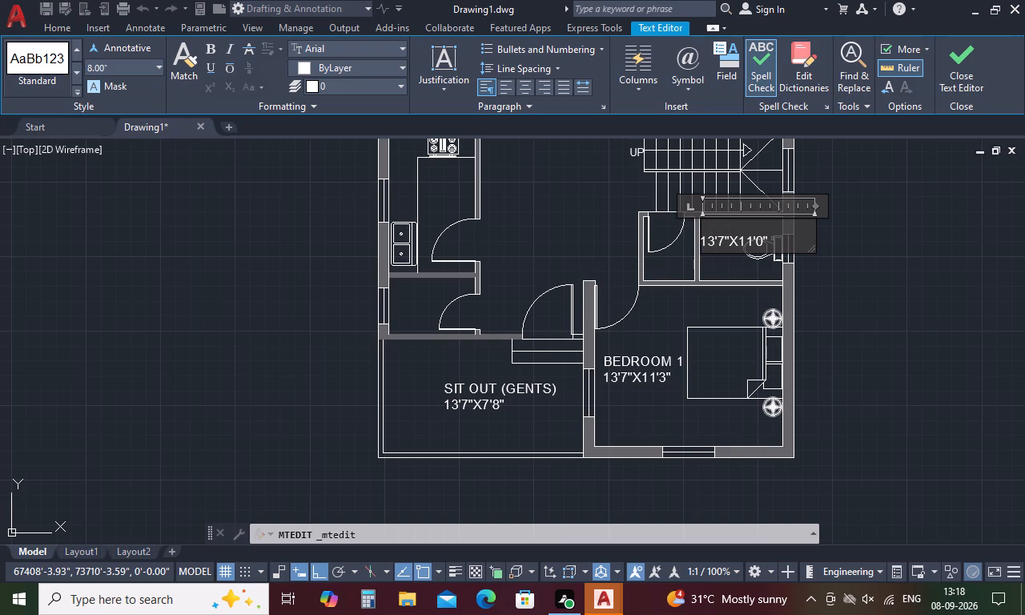
key(t)
text(OI)
text(LET)
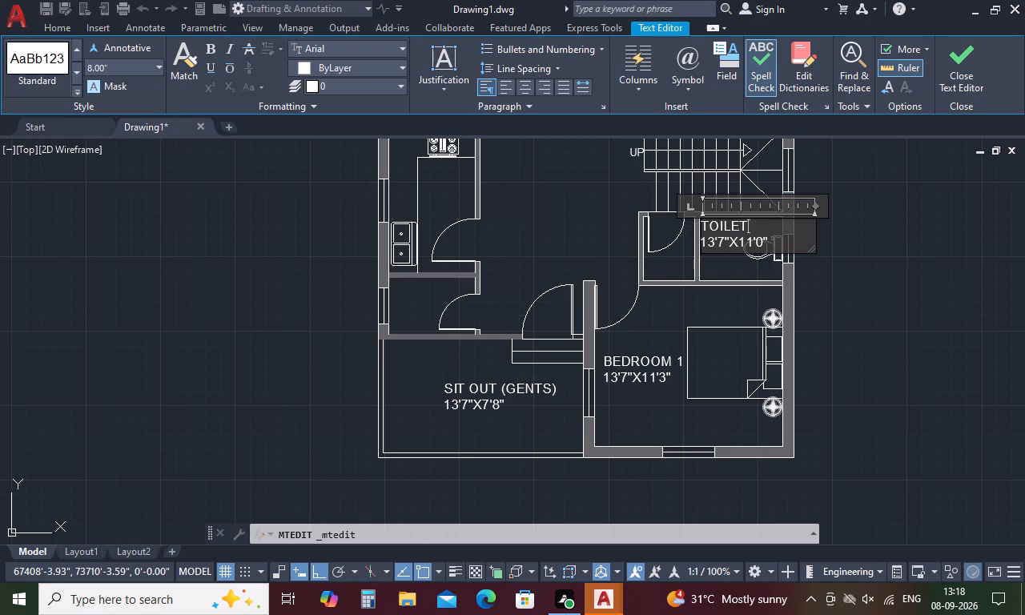
Change the size line of the TOILET label to 5''10"X4'6".
click(773, 250)
scroll(753, 243, up, 3)
click(781, 235)
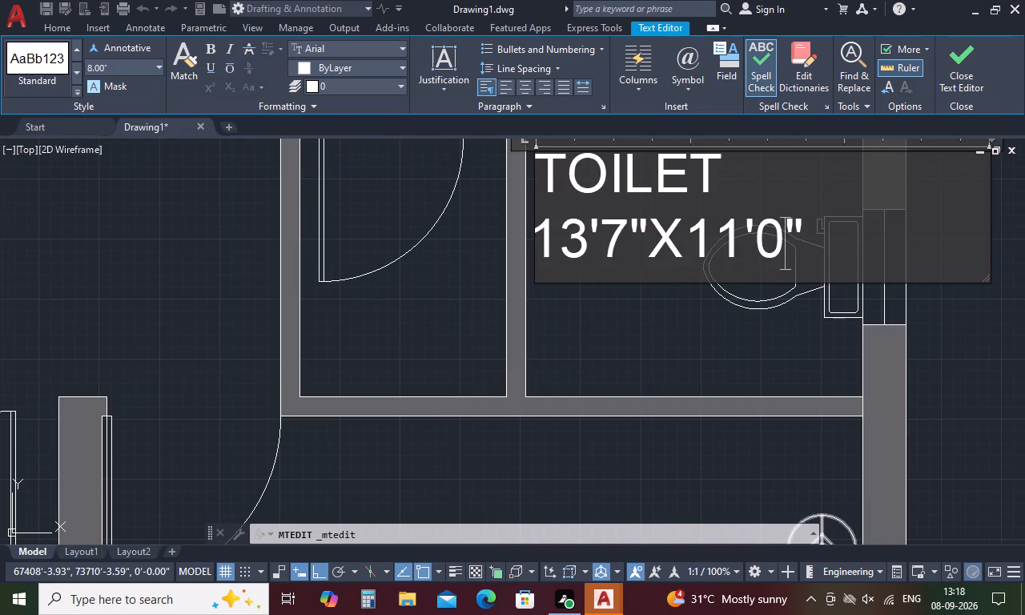
key(BackSpace)
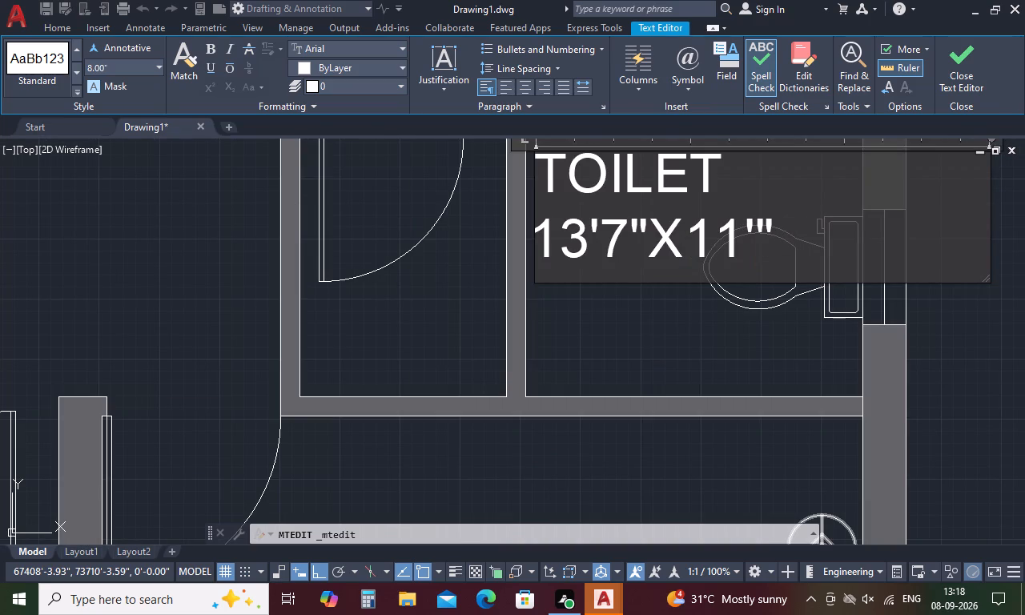
key(6)
click(738, 239)
key(BackSpace)
key(BackSpace)
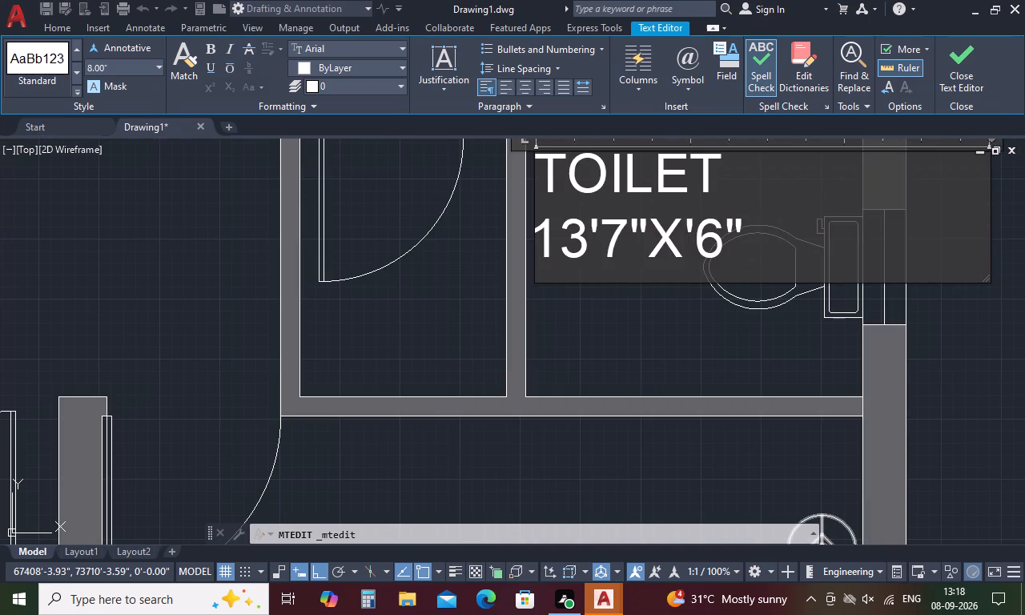
key(4)
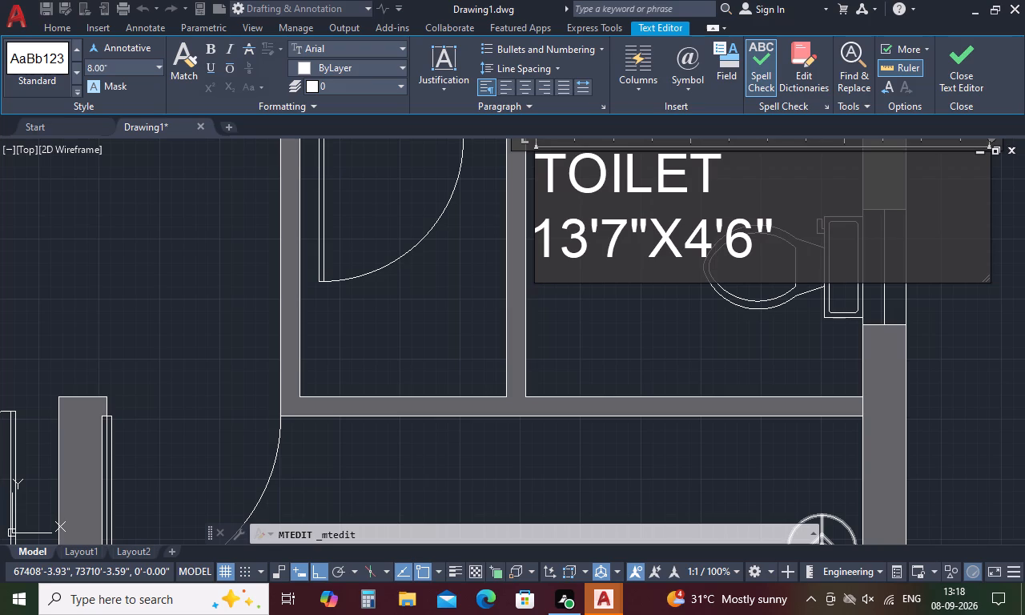
click(590, 244)
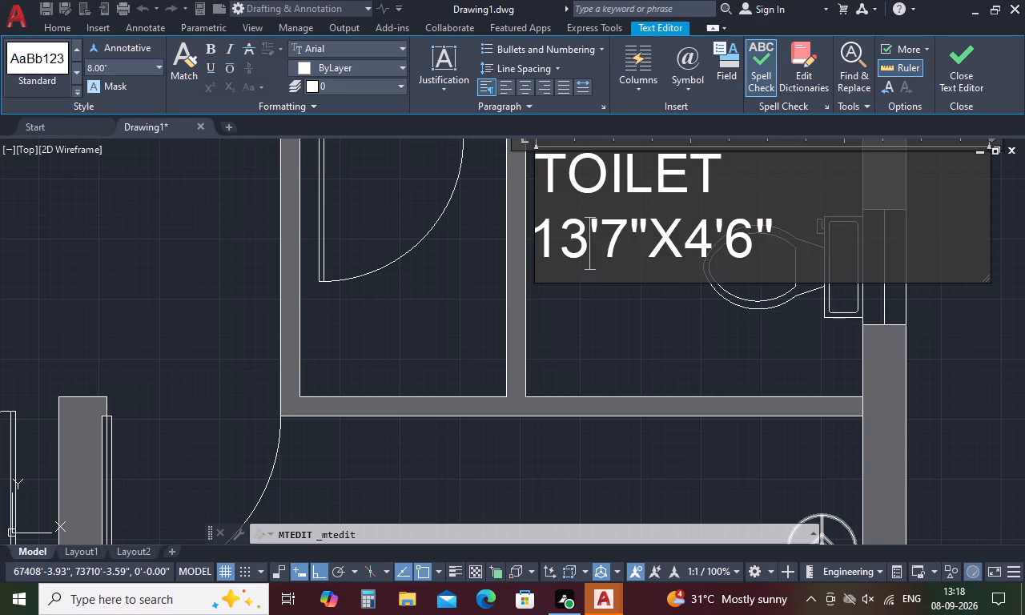
key(BackSpace)
key(BackSpace)
text(5')
click(609, 241)
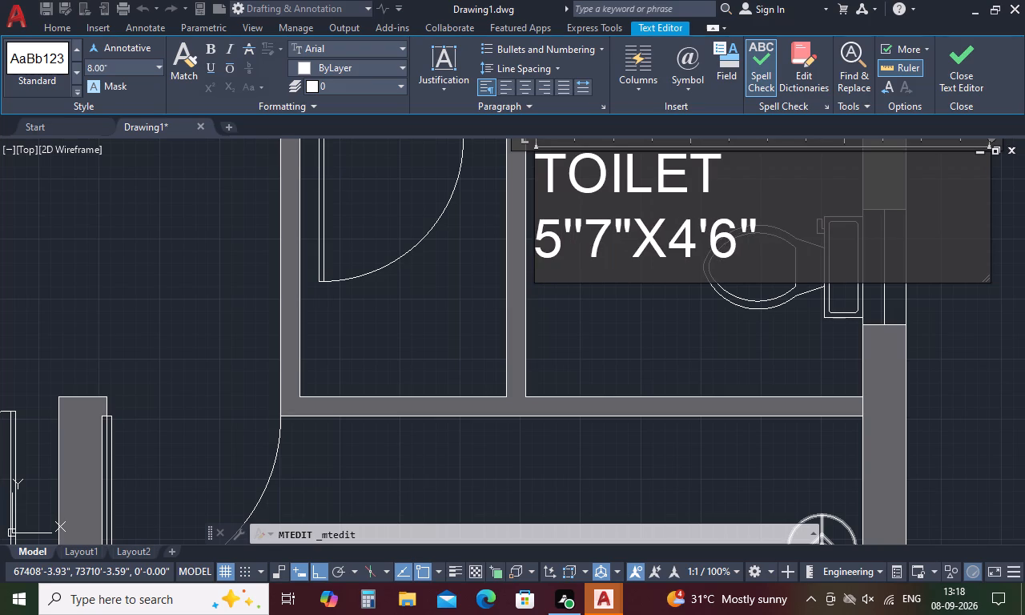
key(BackSpace)
key(1)
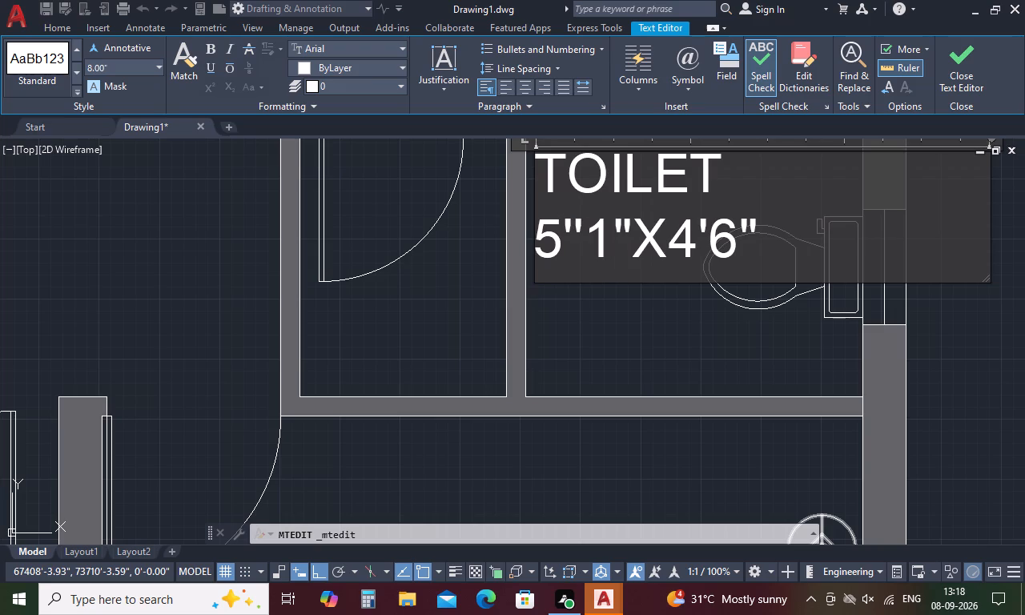
key(0)
Insert two blank lines between the name and the size in the TOILET label, and finish editing it.
click(728, 185)
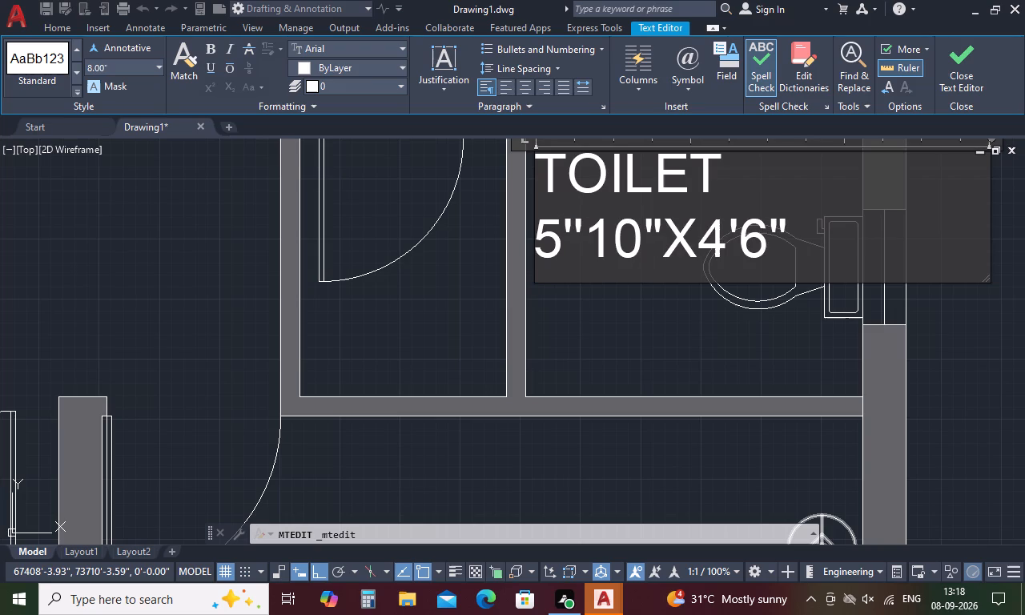
key(Return)
key(Return)
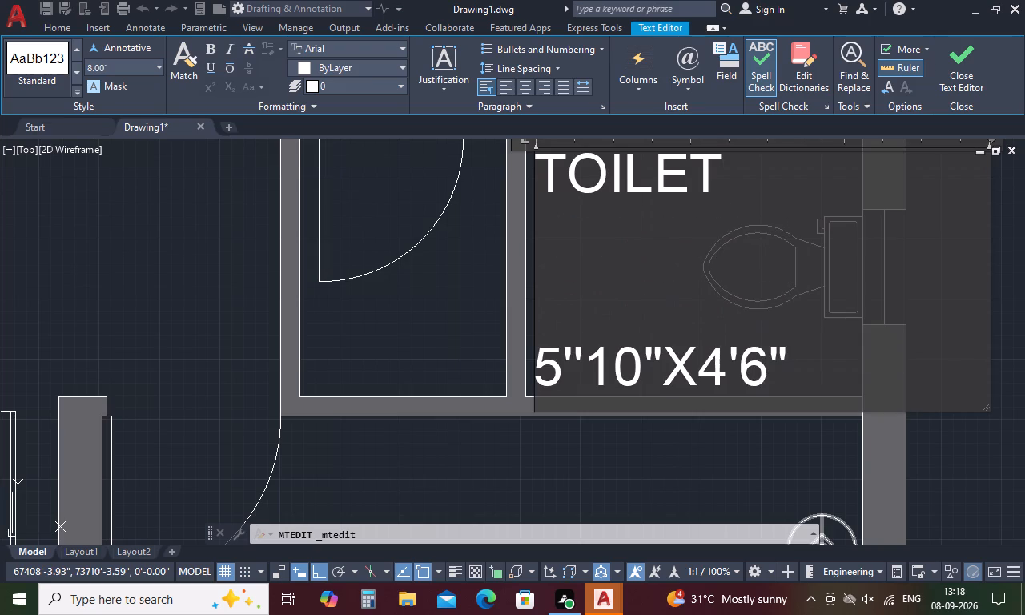
click(659, 433)
Paste a copy of the bedroom label into the small room west of the toilet, below its door.
scroll(659, 418, down, 1)
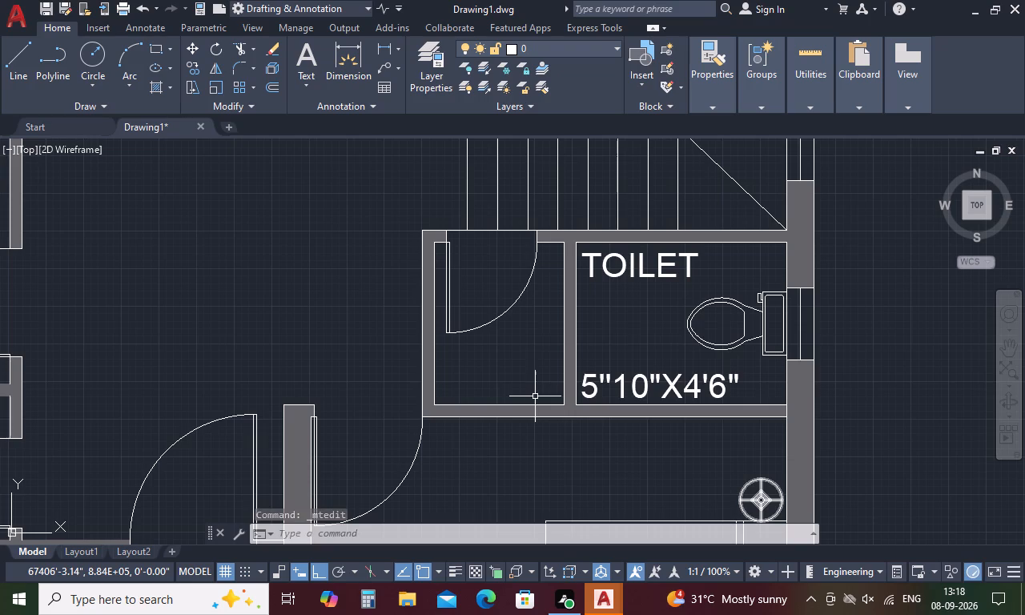
key(ctrl+v)
click(448, 395)
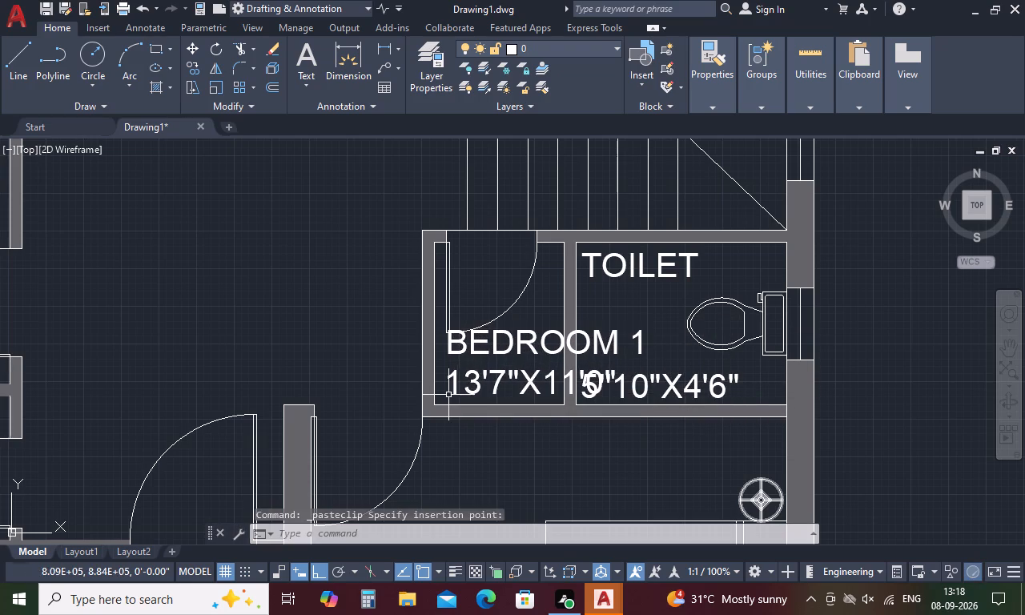
Replace the name in the label pasted beside the toilet with "WASH".
double_click(480, 352)
click(662, 345)
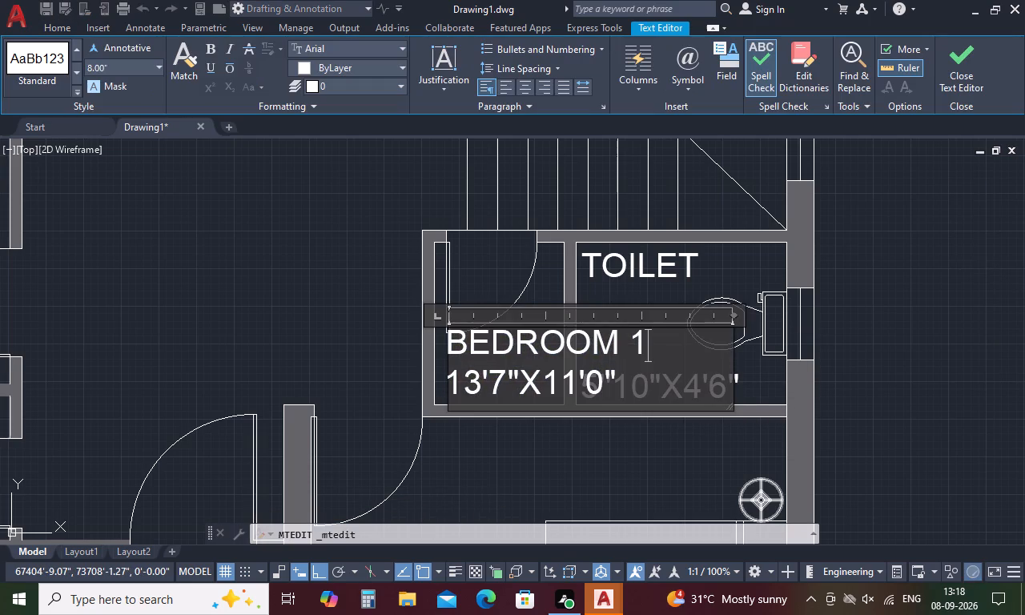
key(BackSpace)
key(BackSpace)
key(BackSpace)
key(BackSpace)
key(BackSpace)
key(BackSpace)
key(BackSpace)
key(BackSpace)
key(BackSpace)
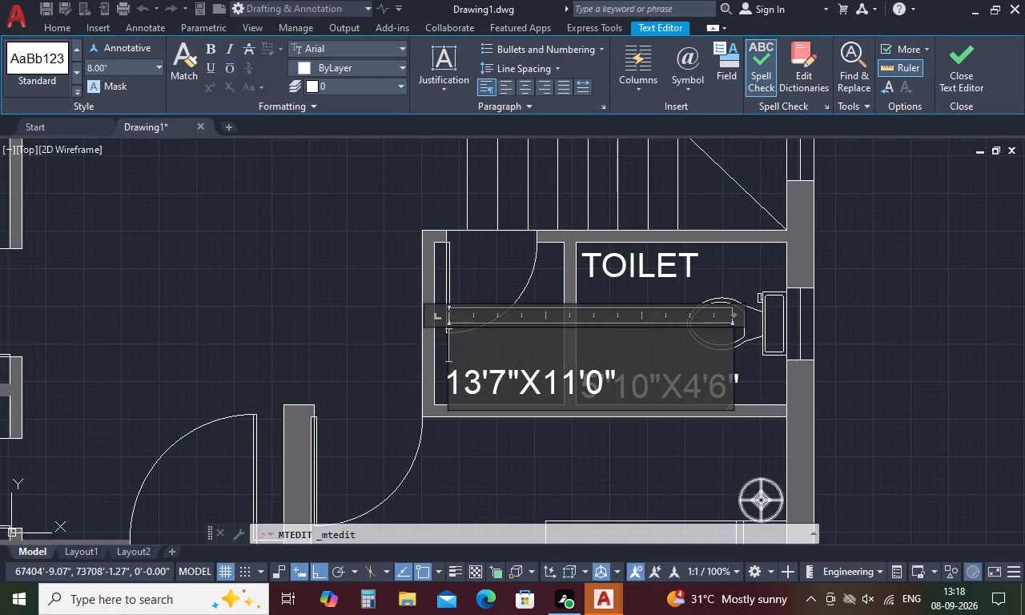
text(WASH)
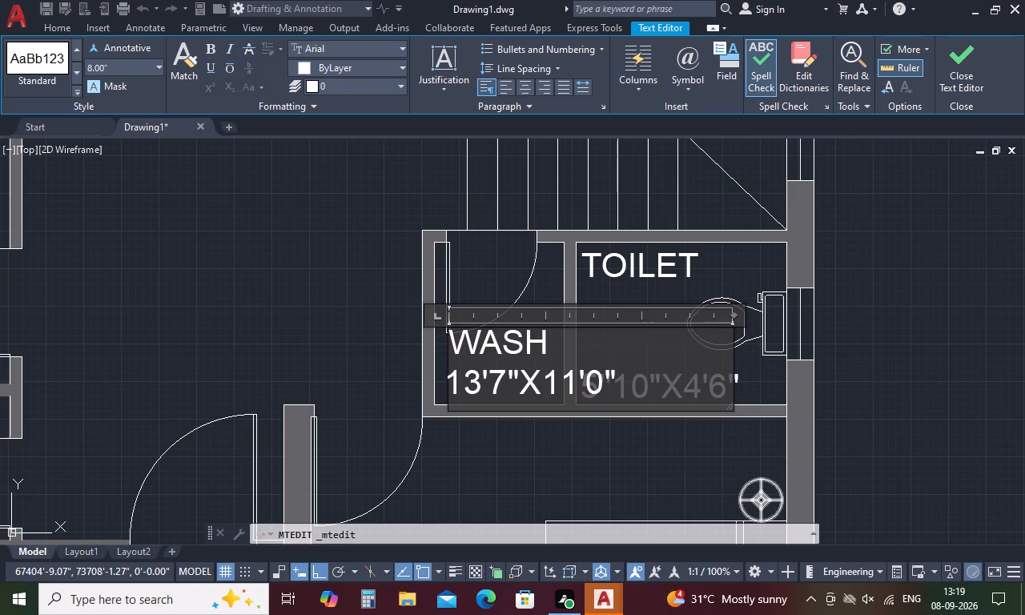
Change the size line of the WASH label to 3'7"X4'0" and finish editing it.
click(464, 390)
key(BackSpace)
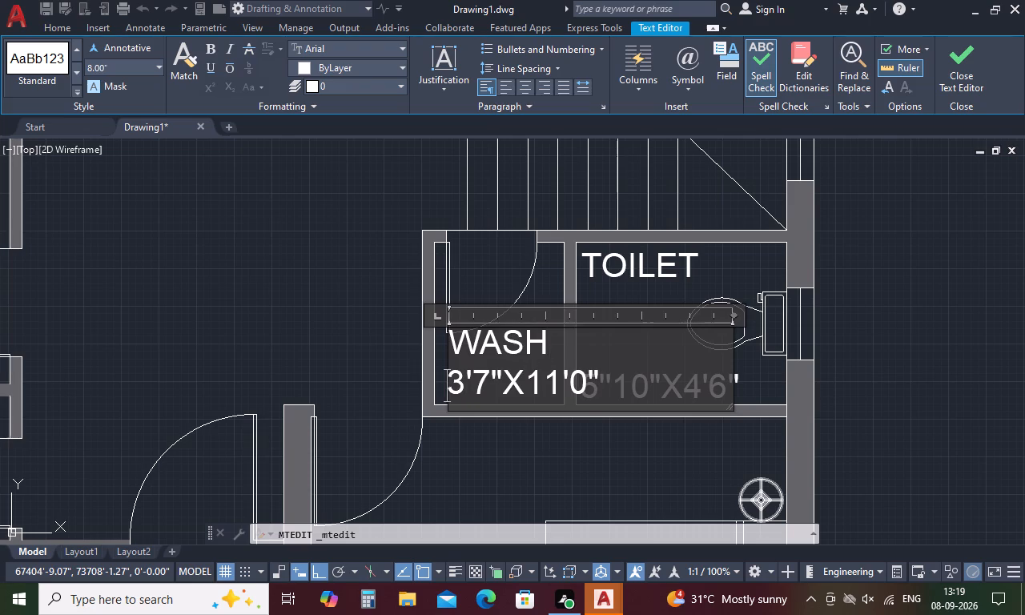
click(546, 389)
key(BackSpace)
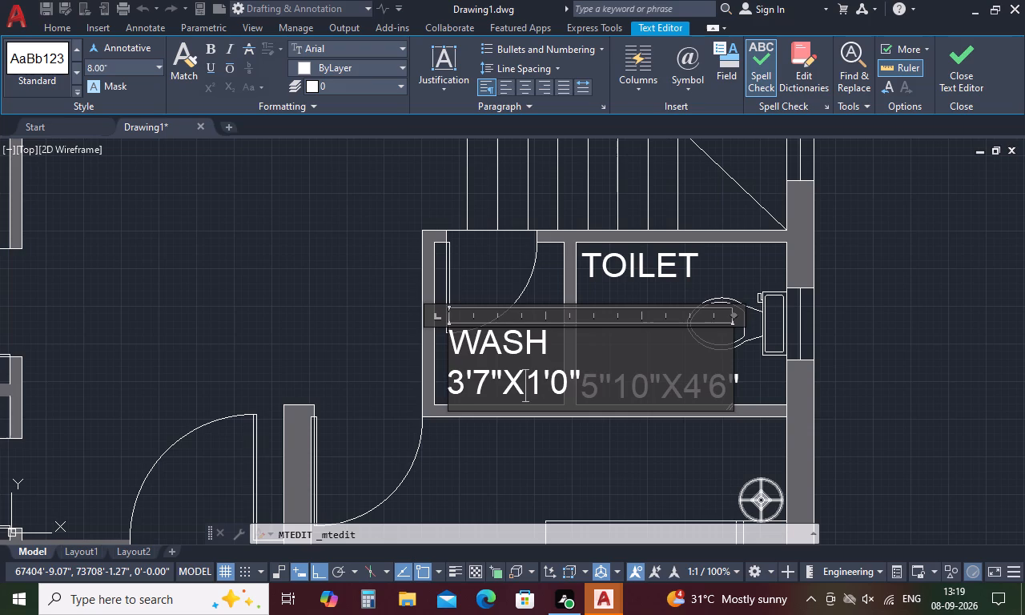
key(Right)
key(BackSpace)
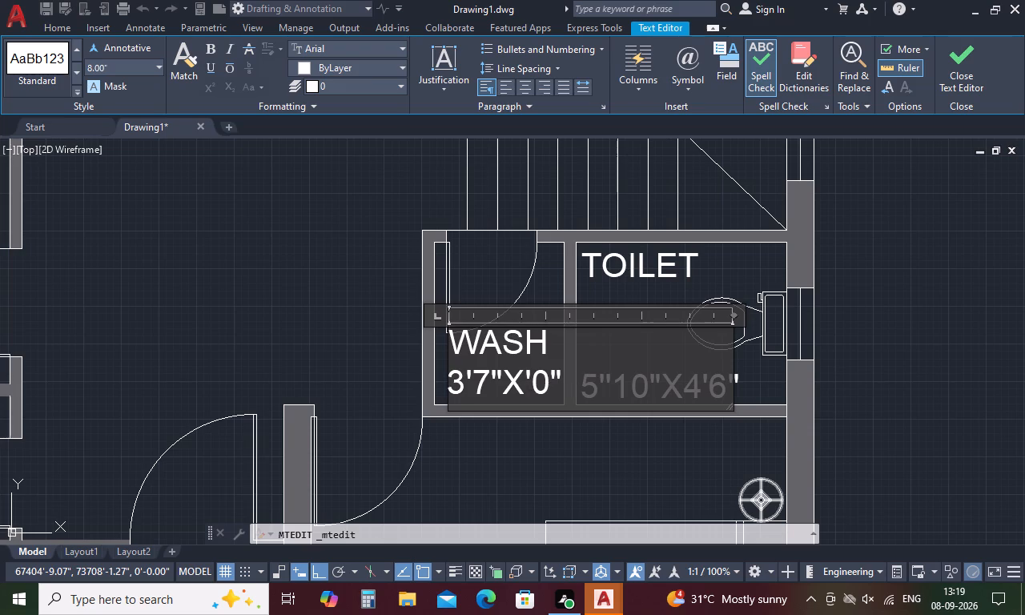
key(4)
click(571, 446)
Move the WASH label slightly southwest with Ortho off, fitting it between the small room's side walls.
click(493, 346)
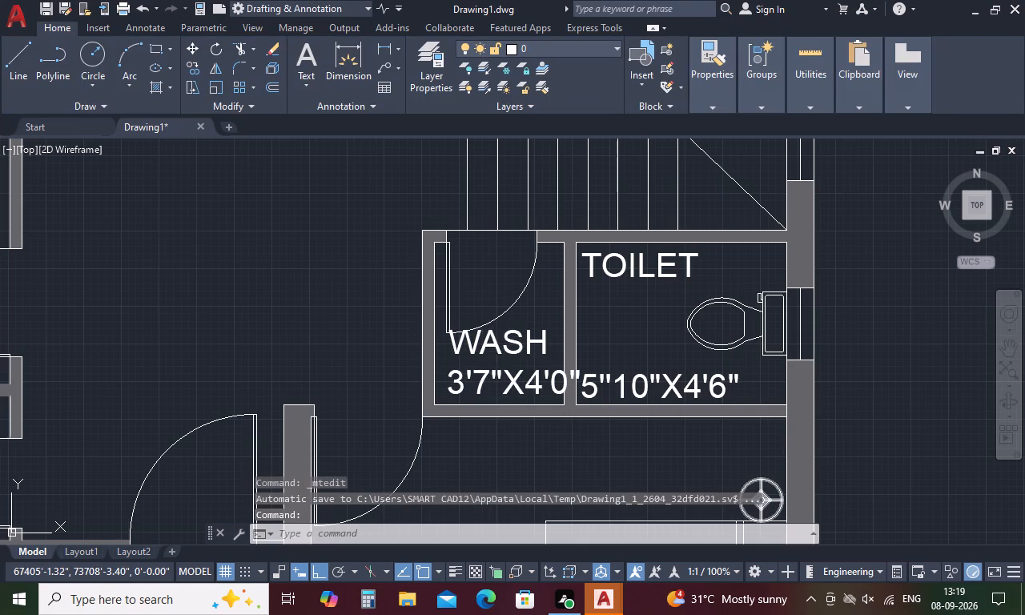
text(M)
key(space)
click(484, 349)
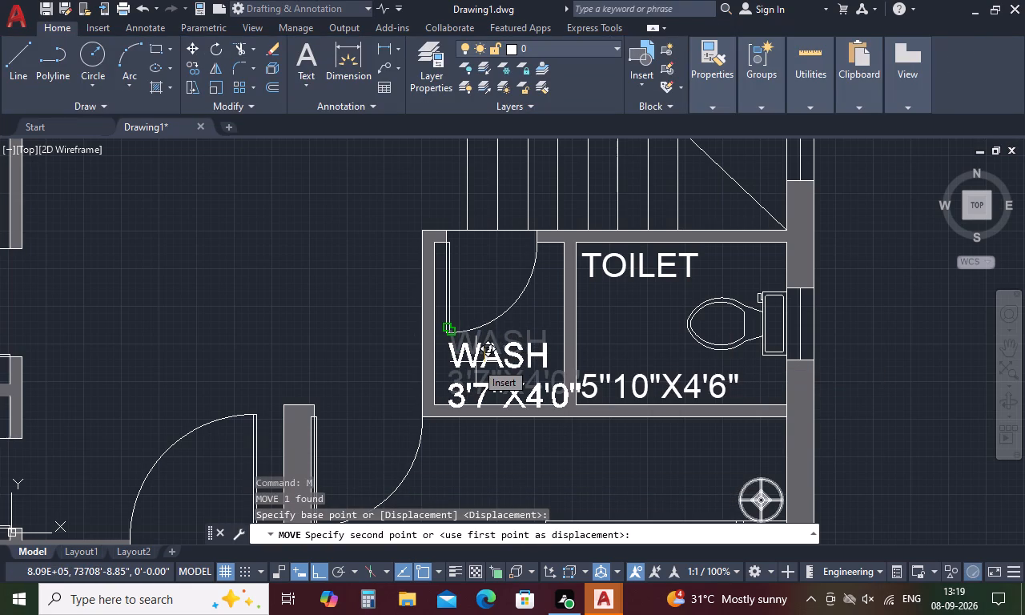
key(F8)
scroll(476, 362, up, 3)
scroll(455, 345, down, 1)
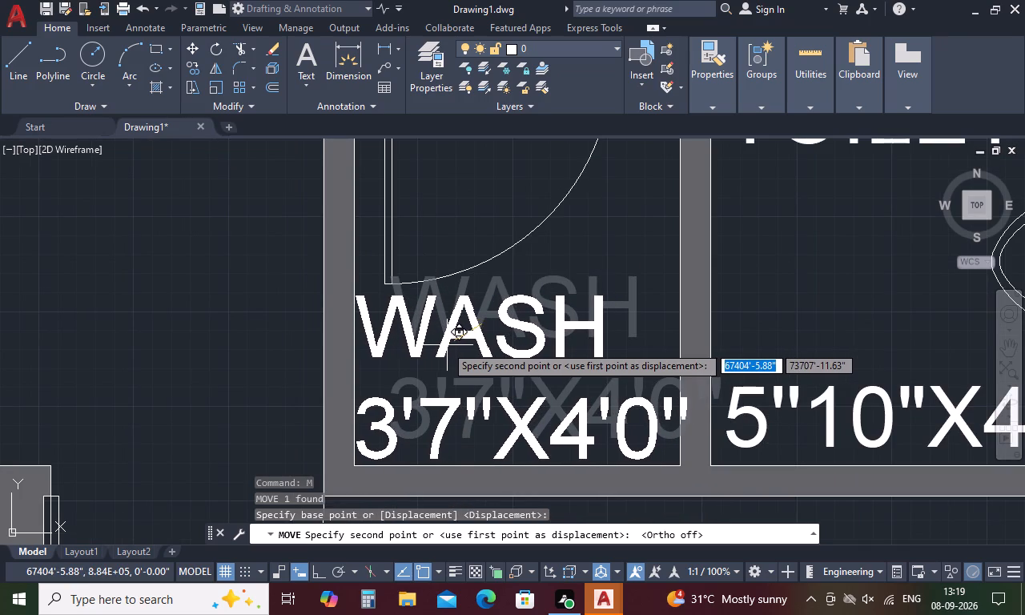
click(444, 345)
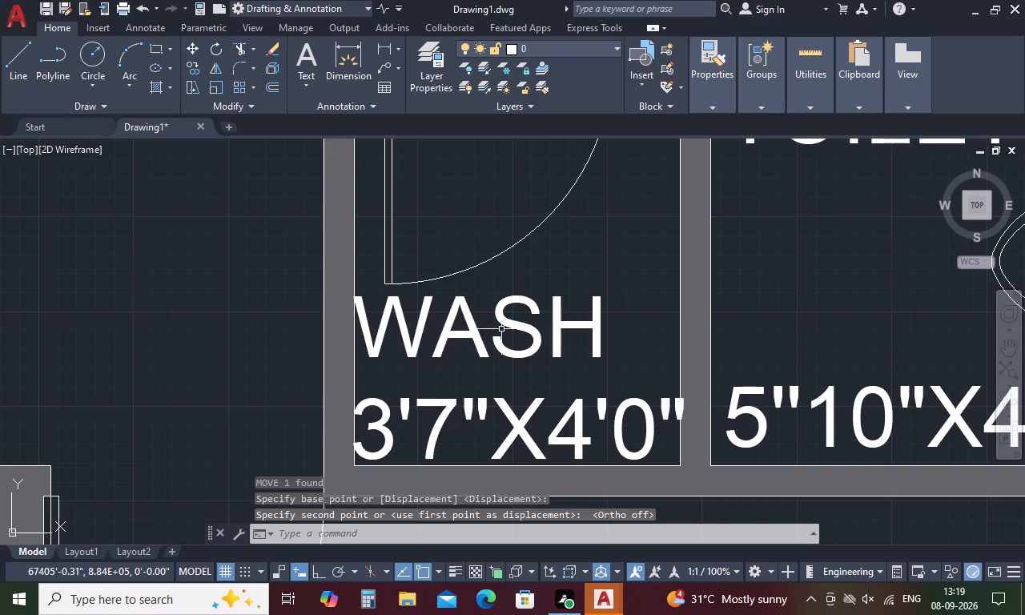
Paste a copy of the bedroom label into the open central area west of the stairs.
scroll(504, 321, down, 3)
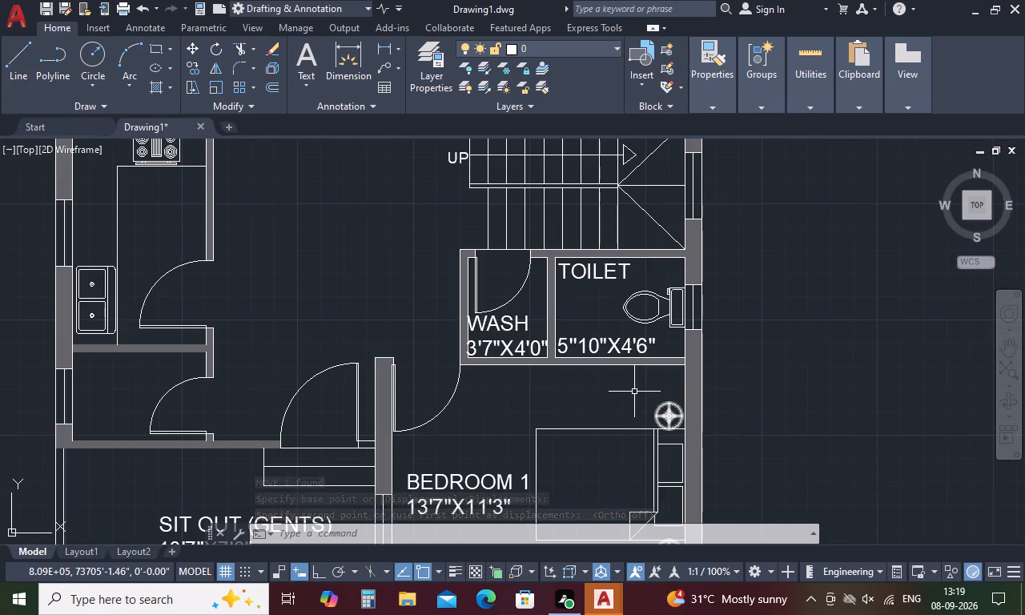
scroll(634, 392, down, 2)
key(ctrl+v)
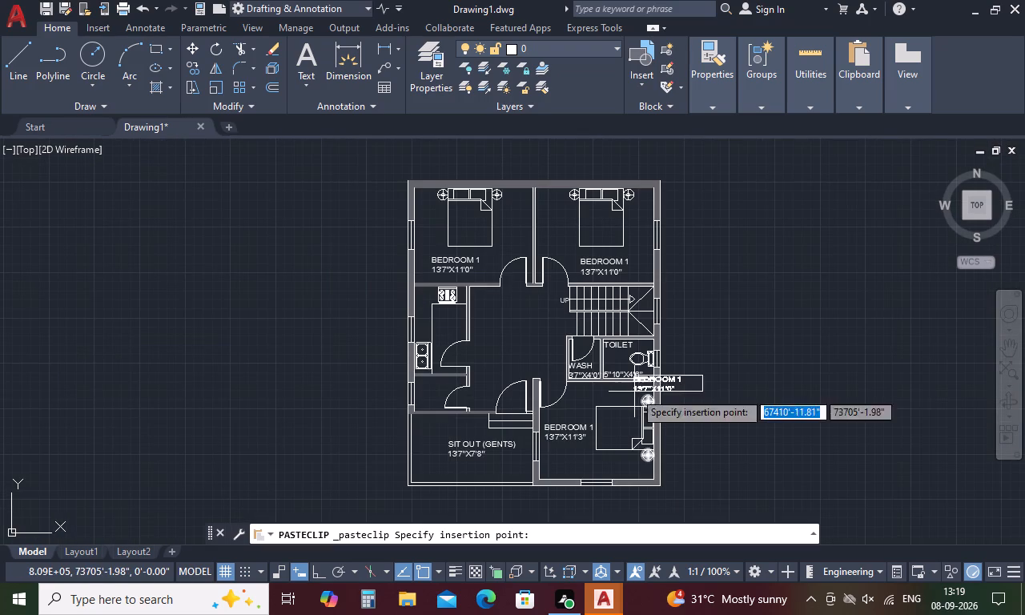
click(498, 340)
Replace the name in the central area's label with "HALL".
double_click(504, 329)
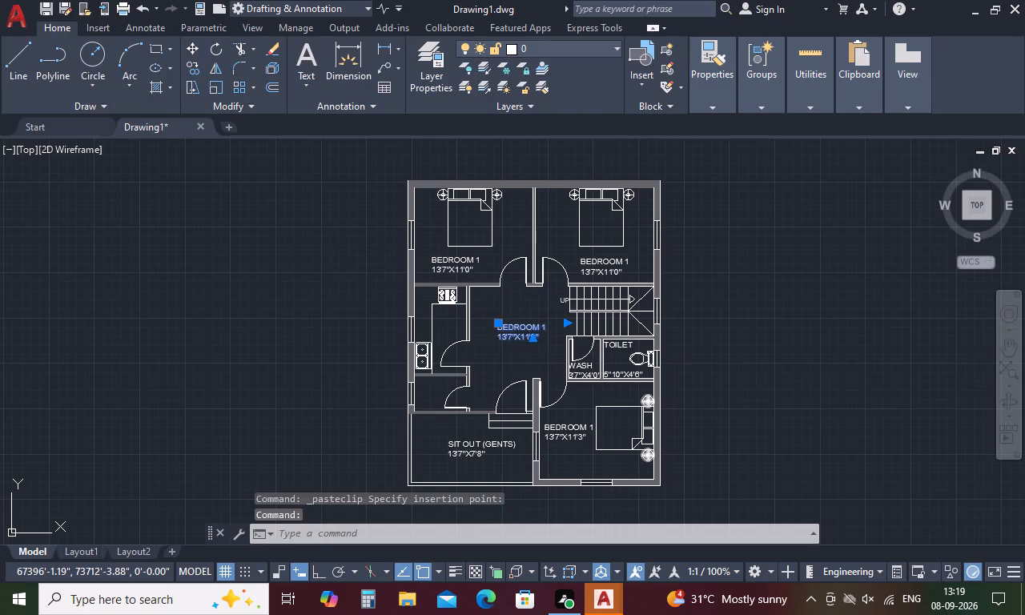
click(549, 324)
key(BackSpace)
key(BackSpace)
key(BackSpace)
key(BackSpace)
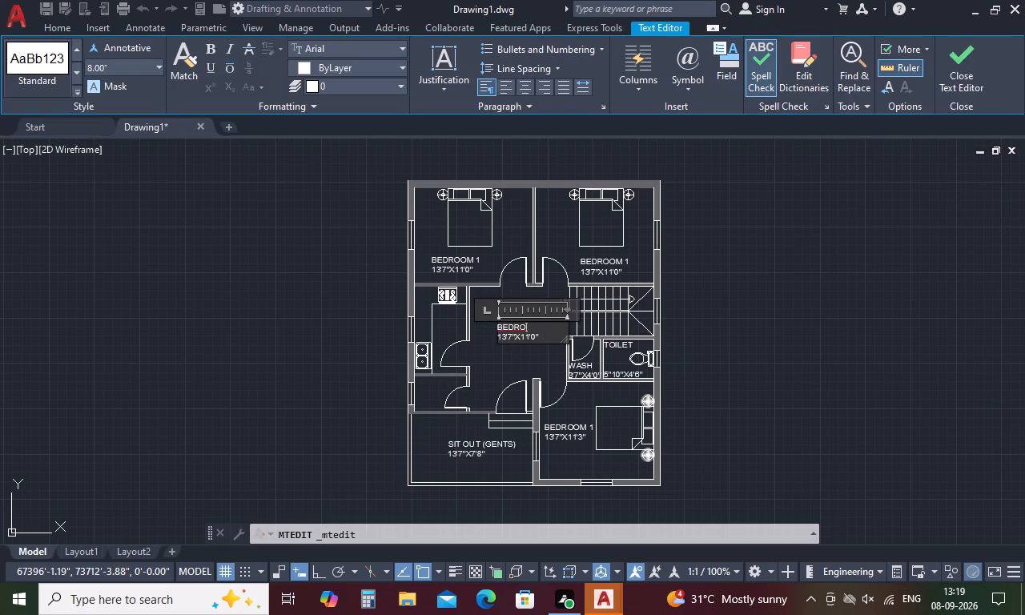
key(BackSpace)
key(BackSpace)
key(BackSpace)
key(BackSpace)
key(BackSpace)
text(HA)
text(LL)
Change the size line of the HALL label to 11'5"X14'5" and finish editing it.
scroll(488, 335, up, 4)
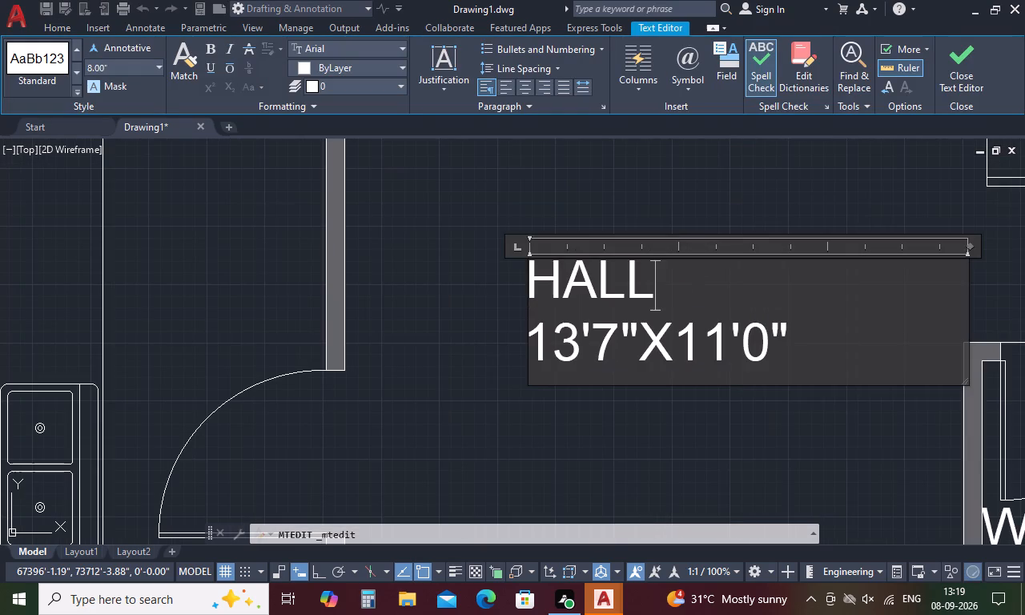
click(771, 340)
key(BackSpace)
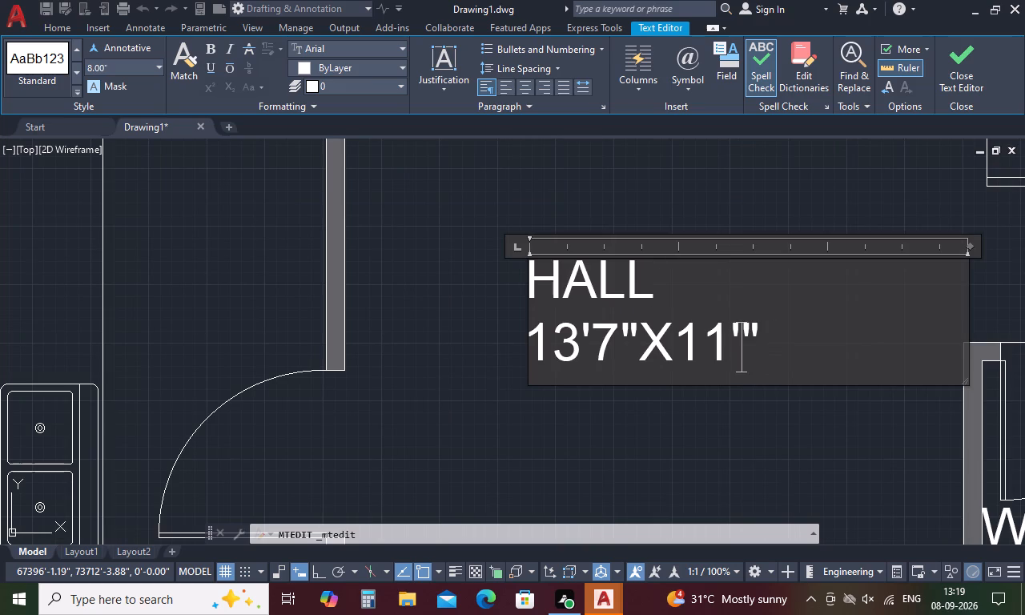
key(5)
click(633, 336)
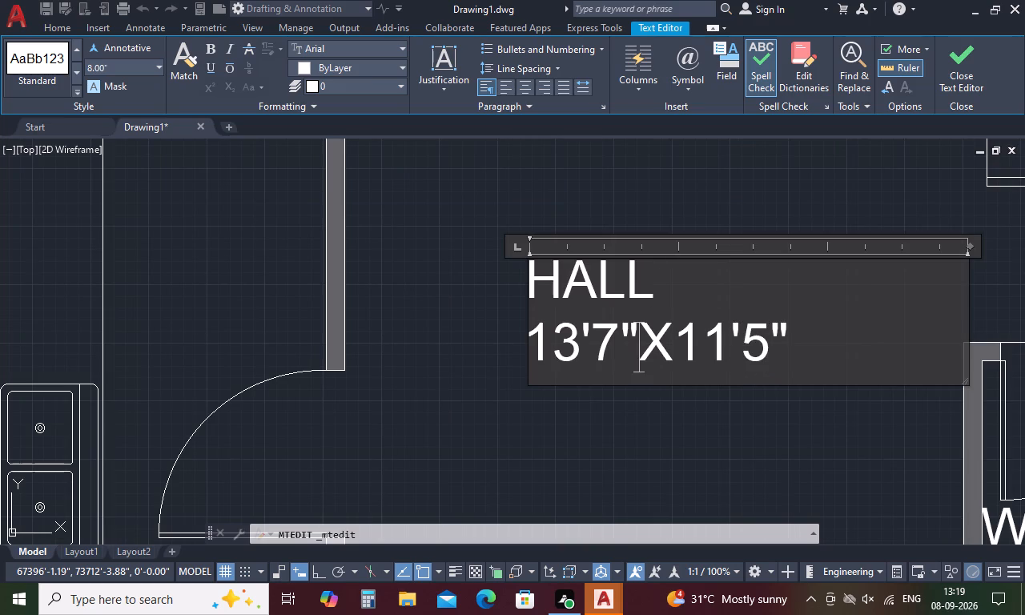
key(BackSpace)
key(BackSpace)
key(BackSpace)
click(623, 355)
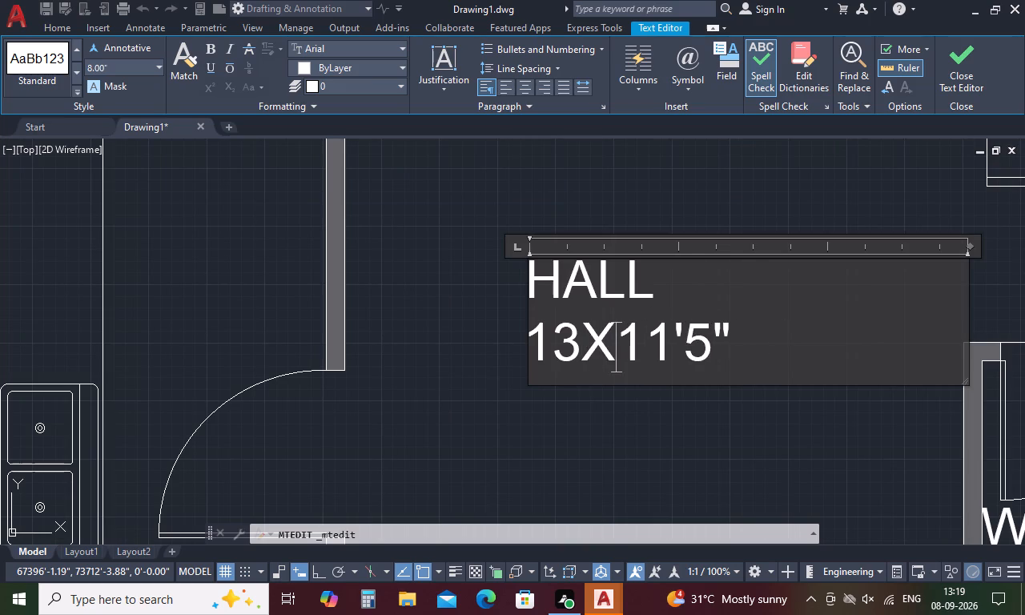
key(BackSpace)
key(BackSpace)
key(BackSpace)
click(641, 352)
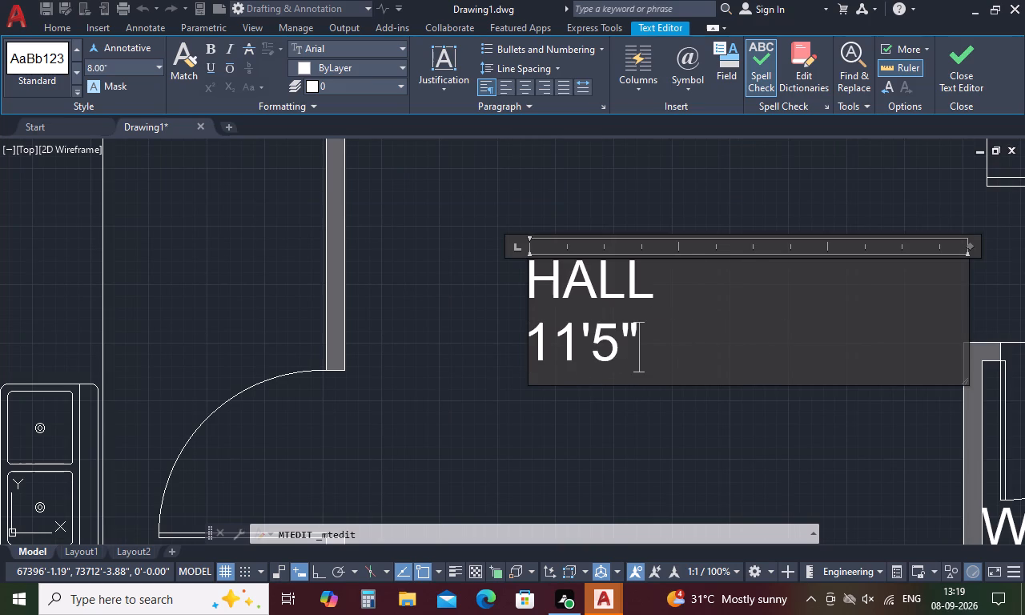
key(x)
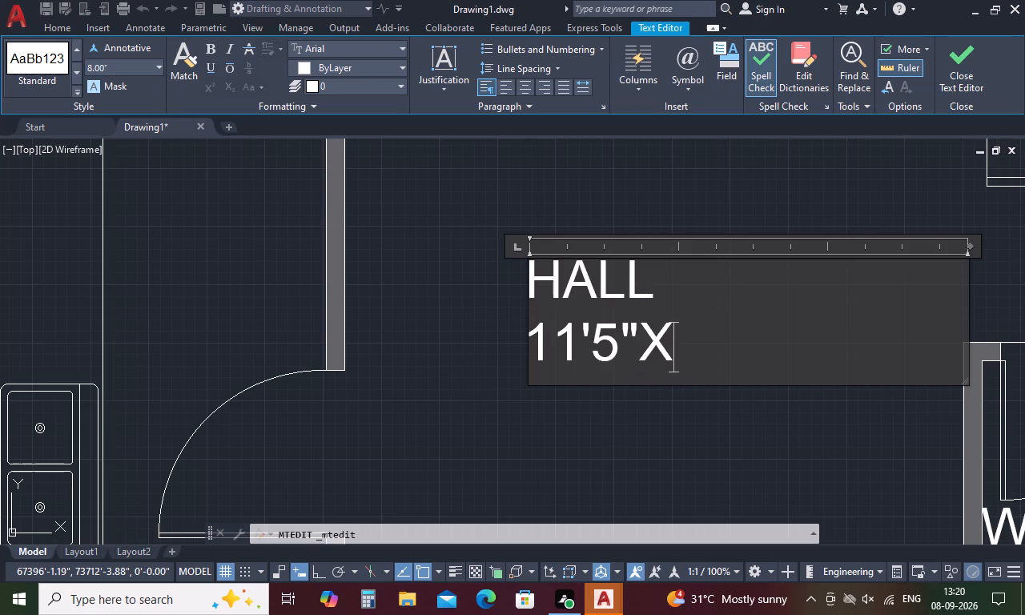
text(14)
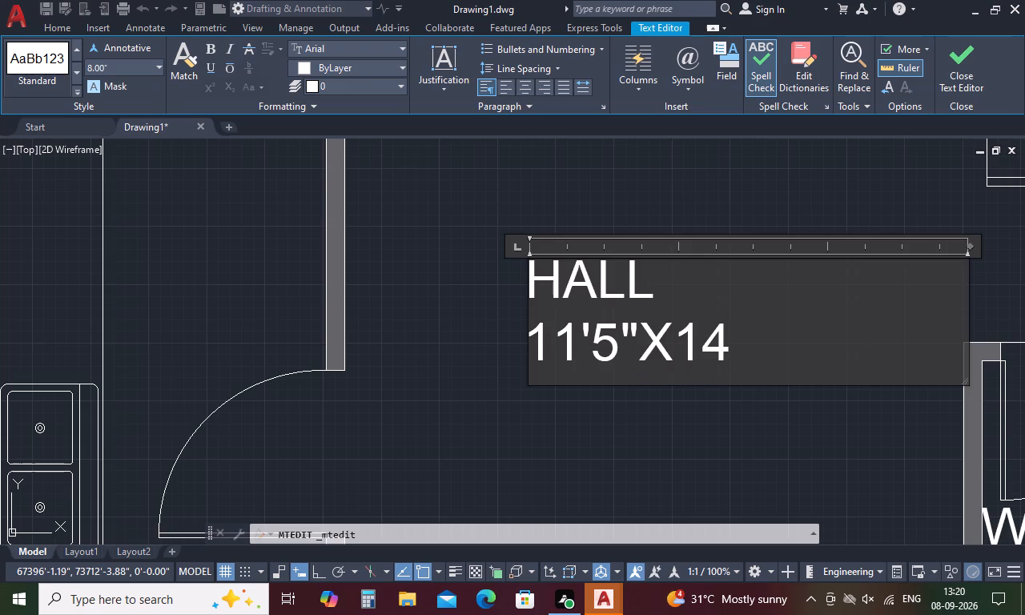
key(apostrophe)
text(5")
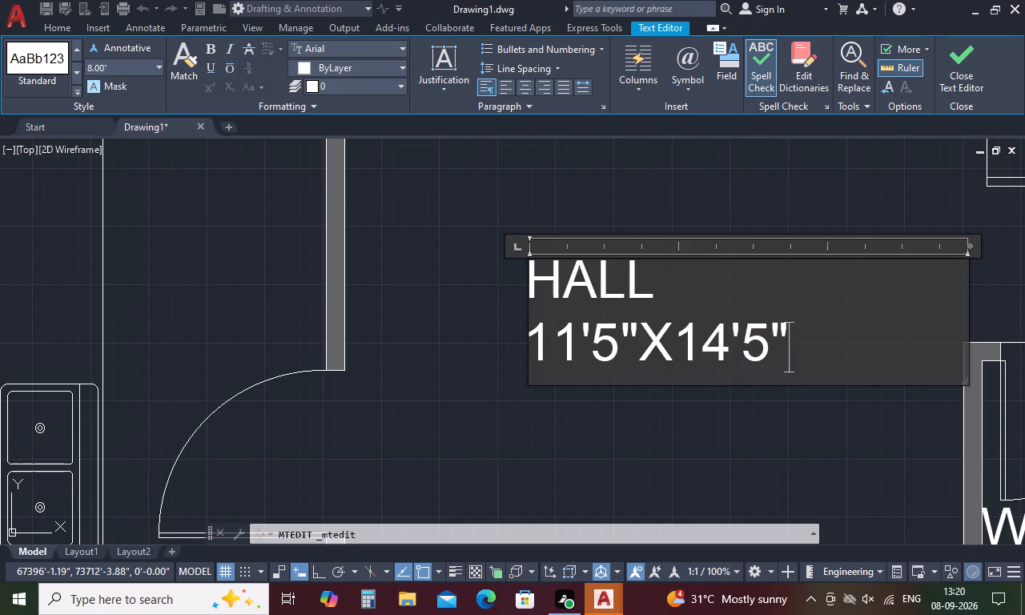
click(622, 415)
Centre-align both lines of the HALL label.
double_click(622, 295)
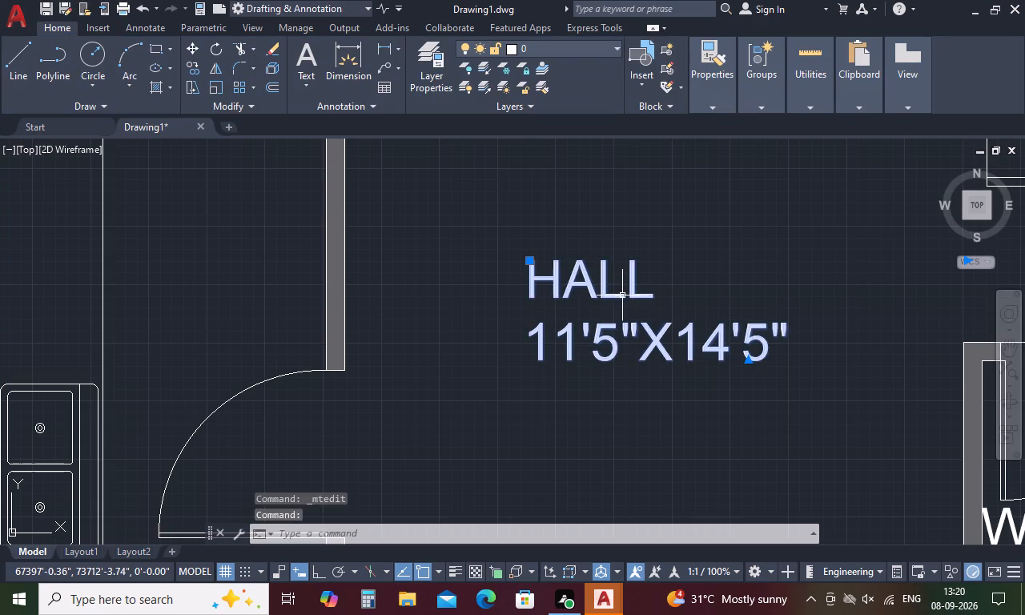
drag(801, 352, 468, 290)
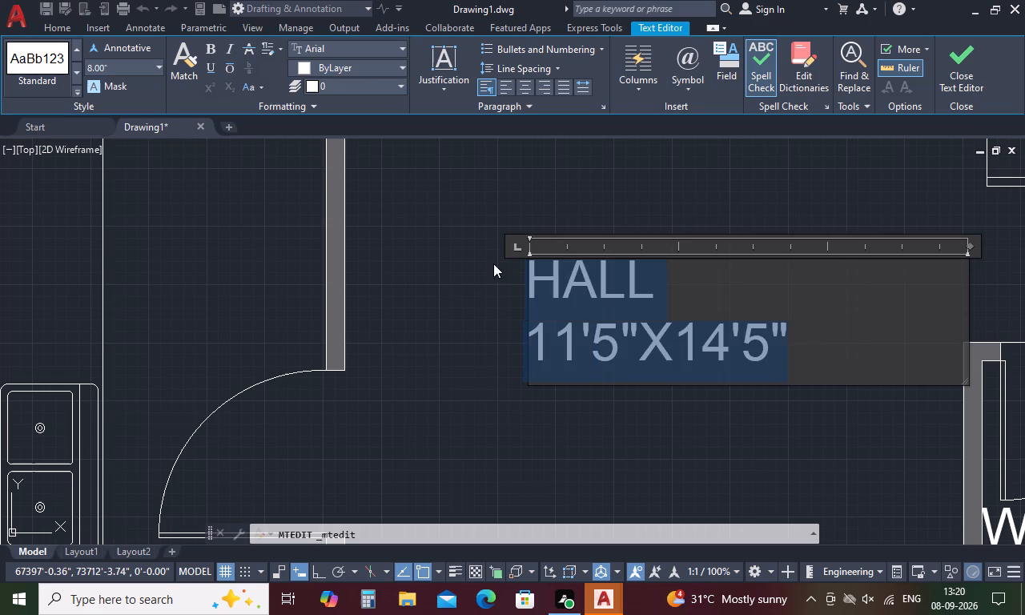
click(525, 91)
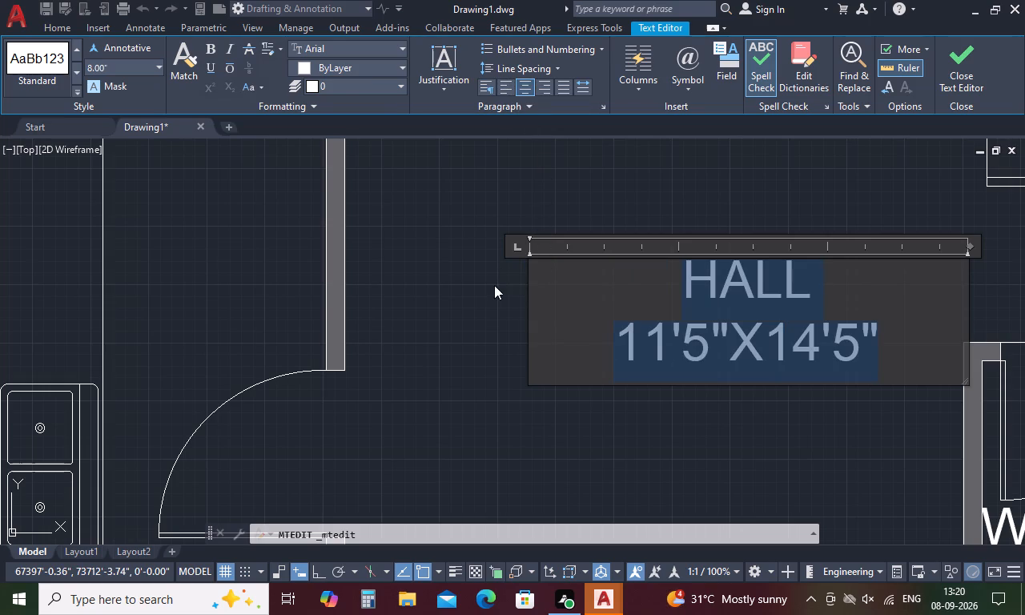
click(494, 285)
Paste a copy of the bedroom label into the kitchen, between the stove and the door, beside the sink counter.
scroll(541, 288, down, 3)
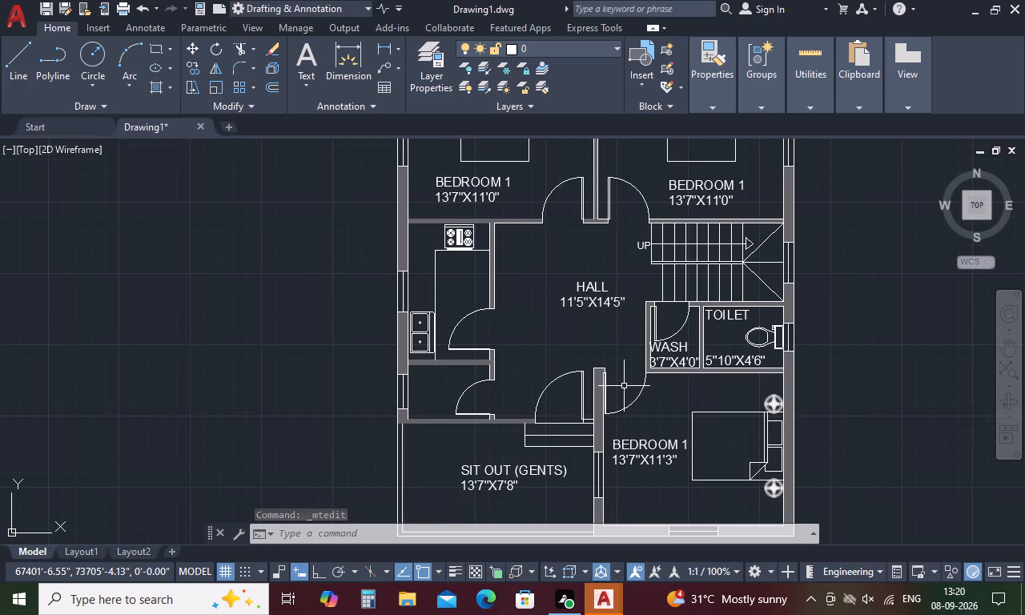
key(ctrl+v)
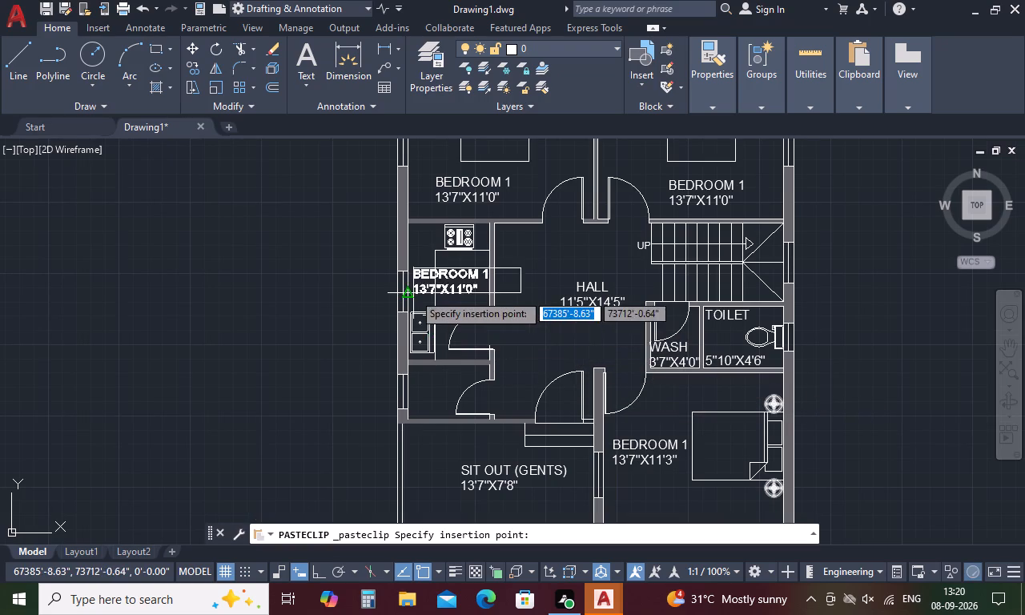
scroll(414, 289, up, 2)
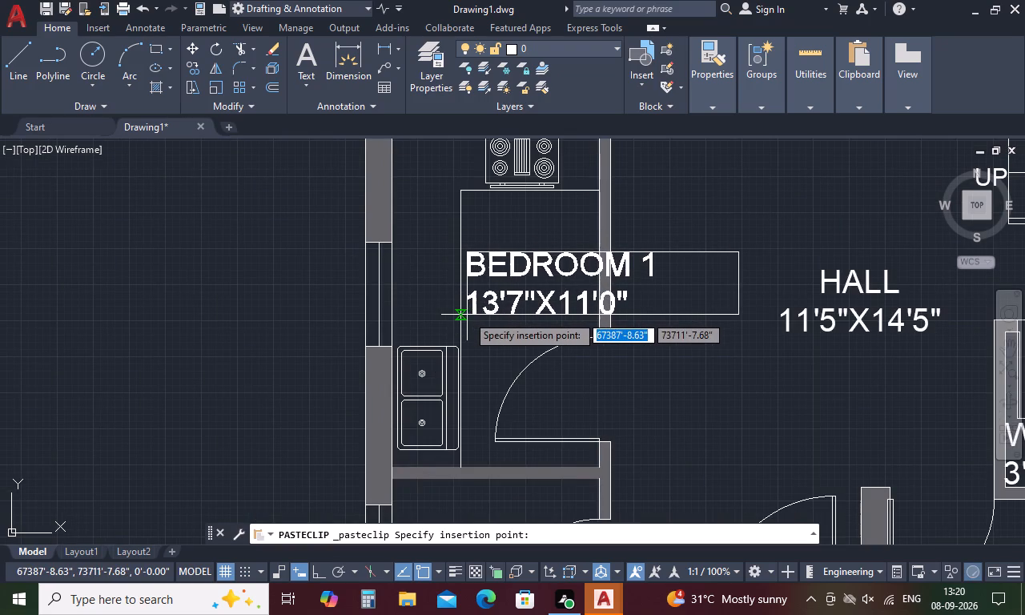
click(461, 319)
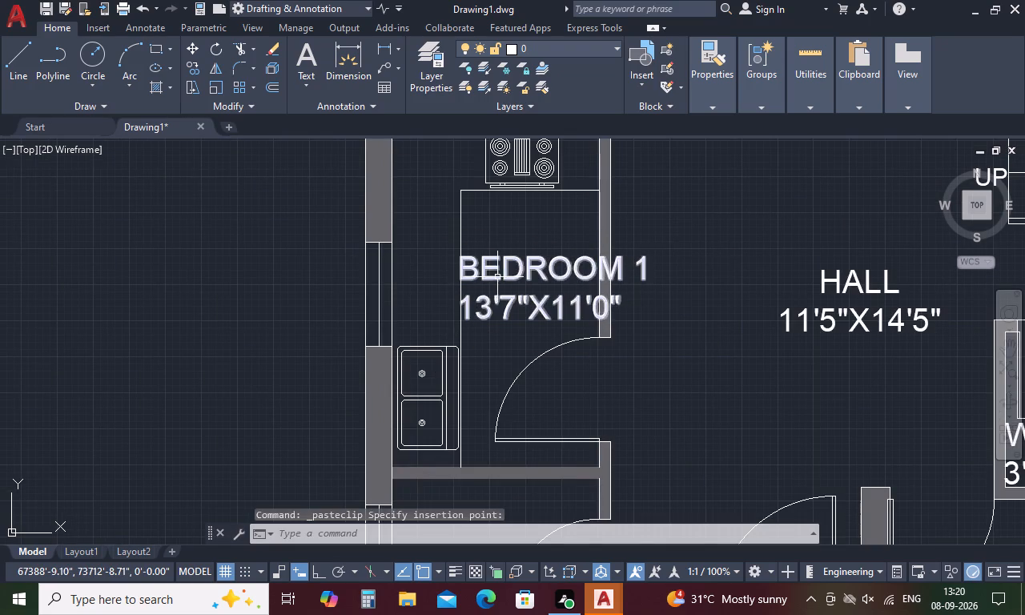
Replace the name in the kitchen's pasted label with "KITCHEN".
double_click(497, 277)
click(667, 290)
key(BackSpace)
key(BackSpace)
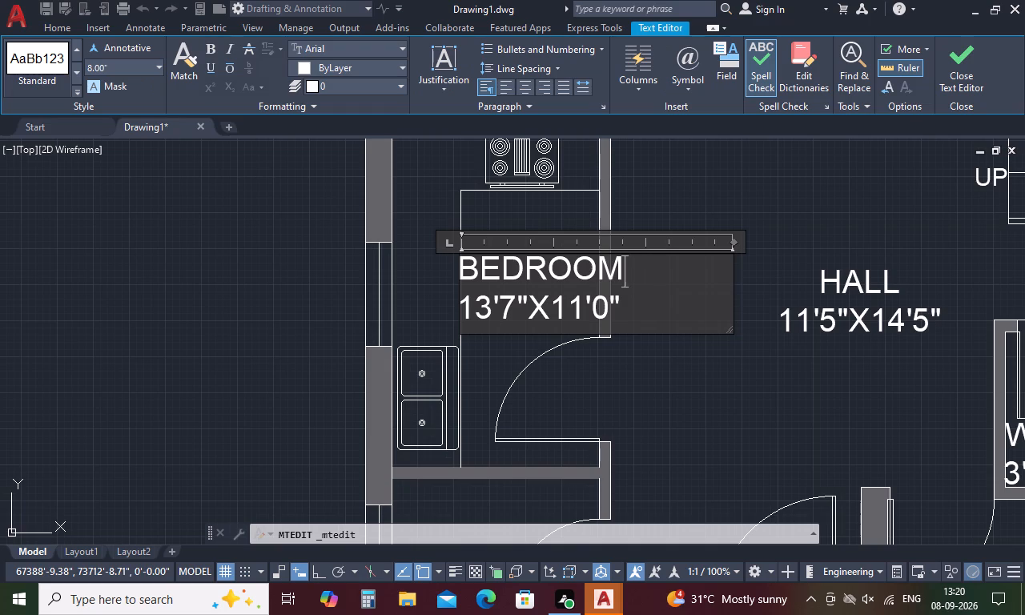
key(BackSpace)
key(BackSpace)
key(BackSpace)
key(BackSpace)
key(BackSpace)
key(BackSpace)
key(BackSpace)
key(k)
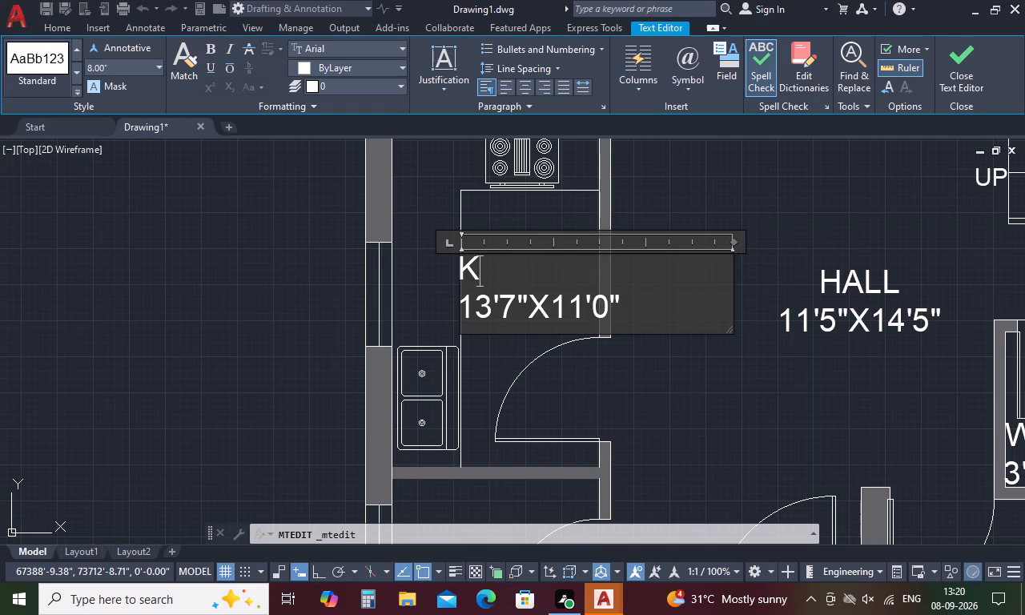
text(ITC)
key(h)
text(EN)
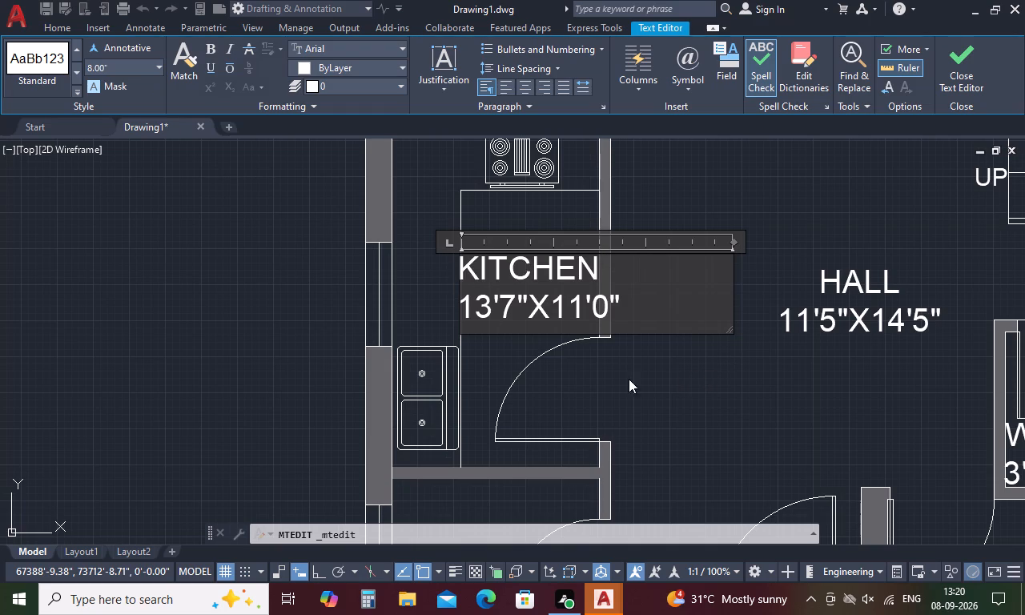
Change the size line of the KITCHEN label to 6'0"X10'0" and finish editing it.
click(492, 313)
key(BackSpace)
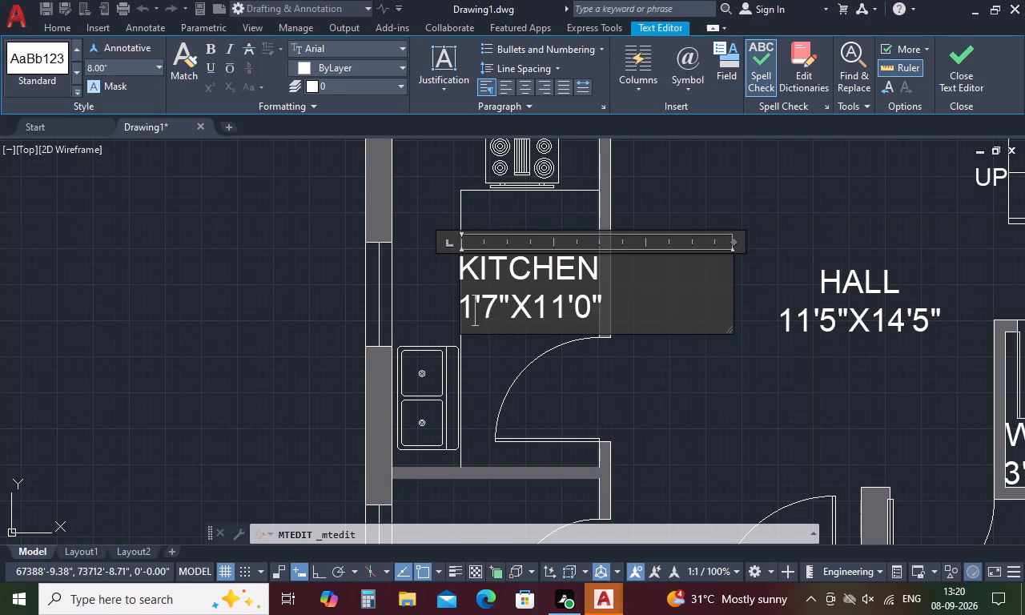
key(BackSpace)
key(6)
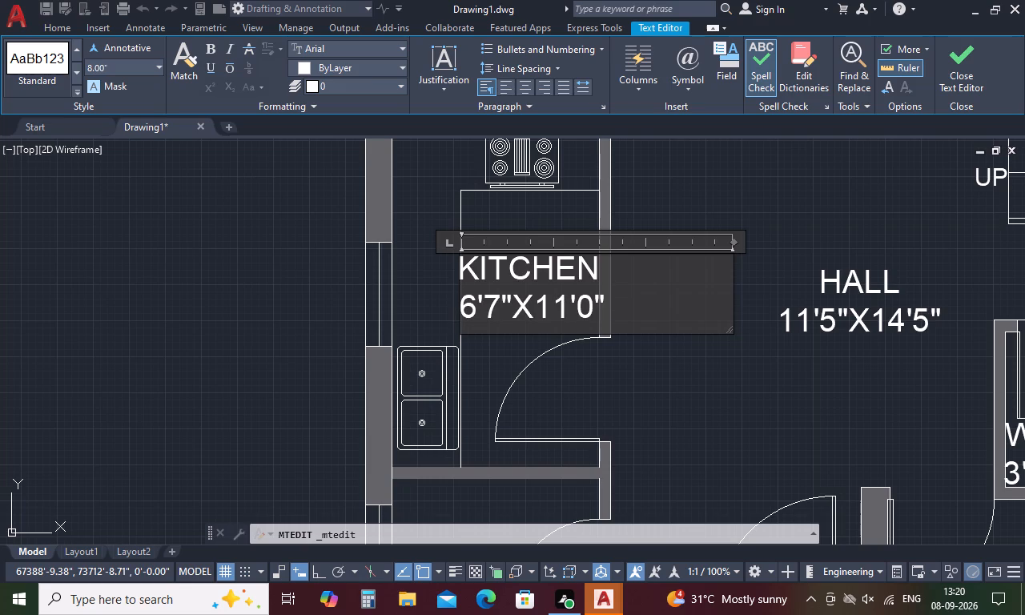
click(500, 311)
key(BackSpace)
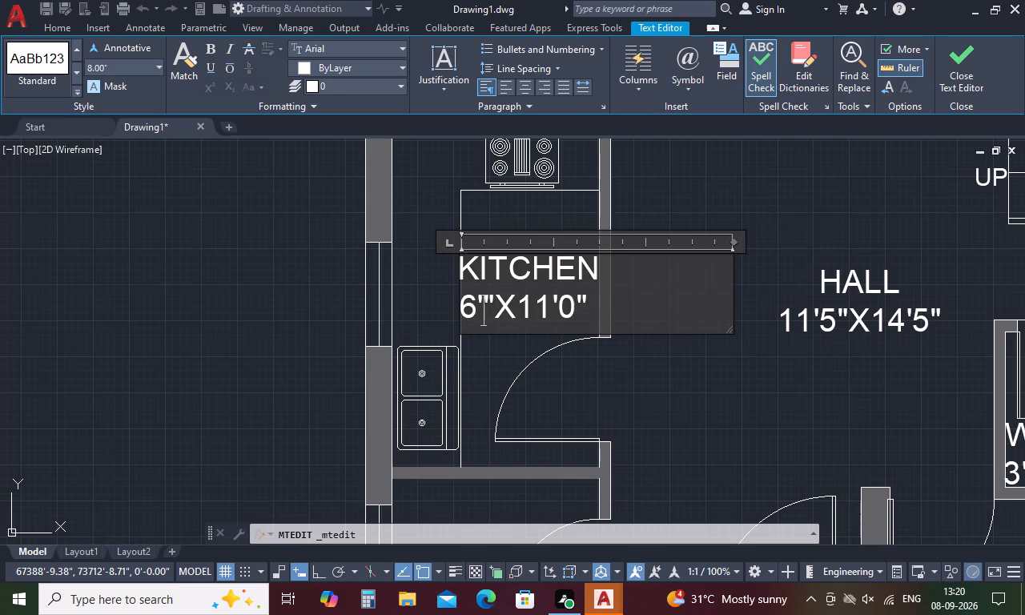
key(0)
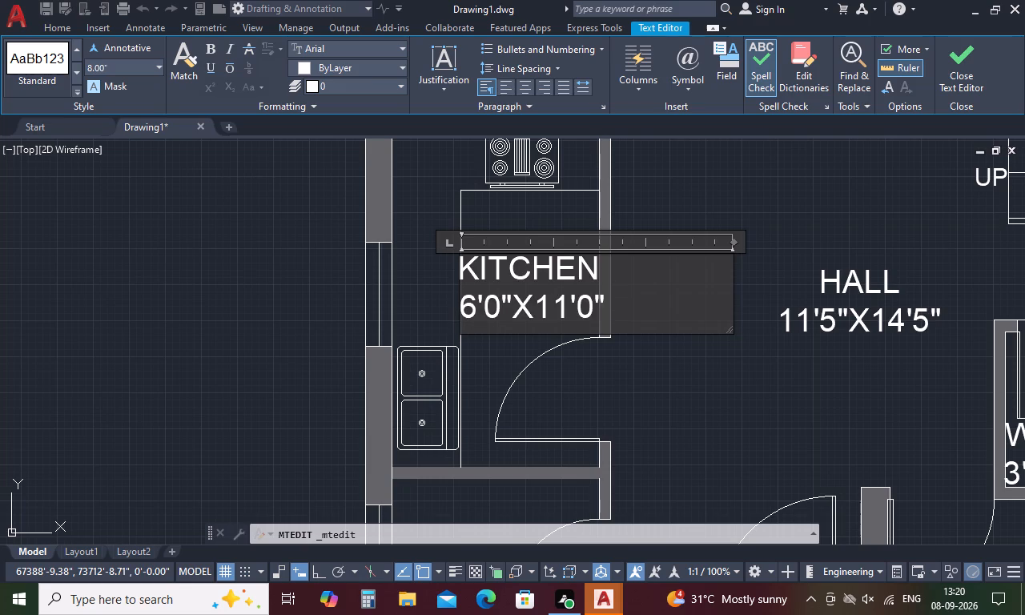
click(565, 306)
key(BackSpace)
key(0)
click(661, 393)
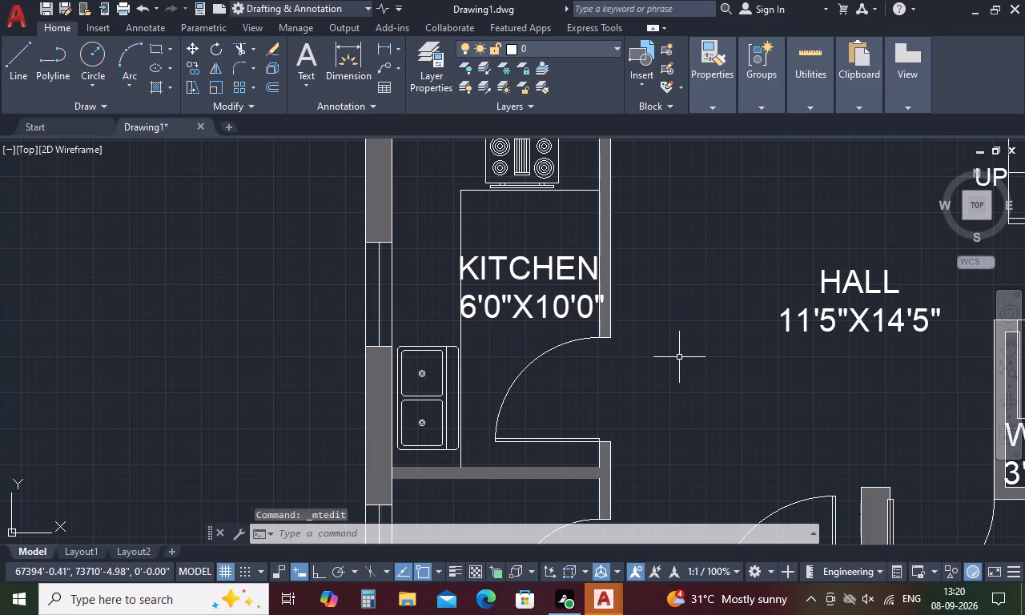
Paste a copy of the bedroom label into the small room directly south of the kitchen.
scroll(681, 353, down, 1)
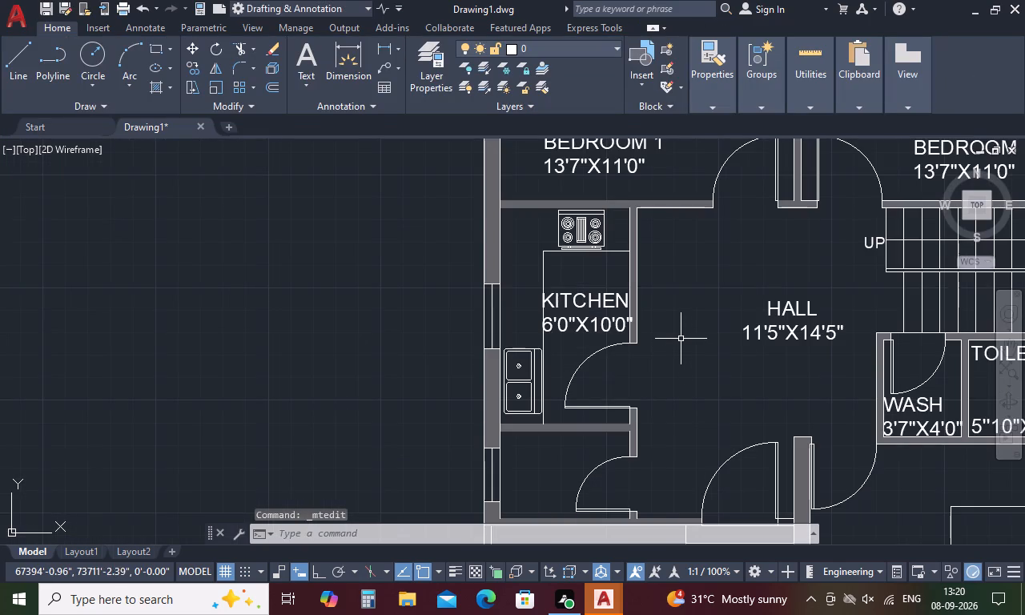
scroll(681, 339, down, 2)
scroll(654, 447, up, 1)
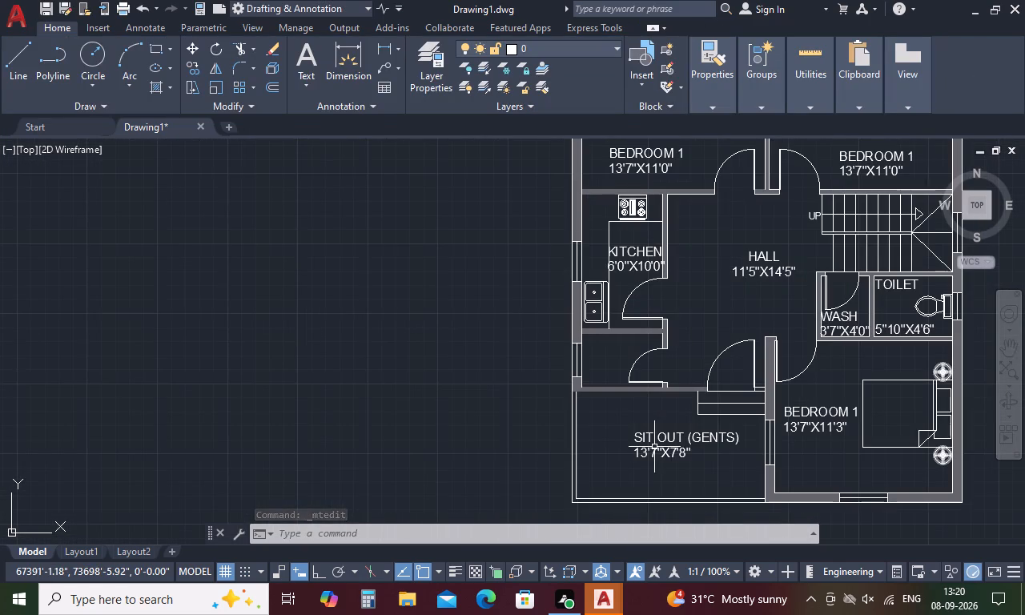
key(ctrl+v)
scroll(585, 358, up, 4)
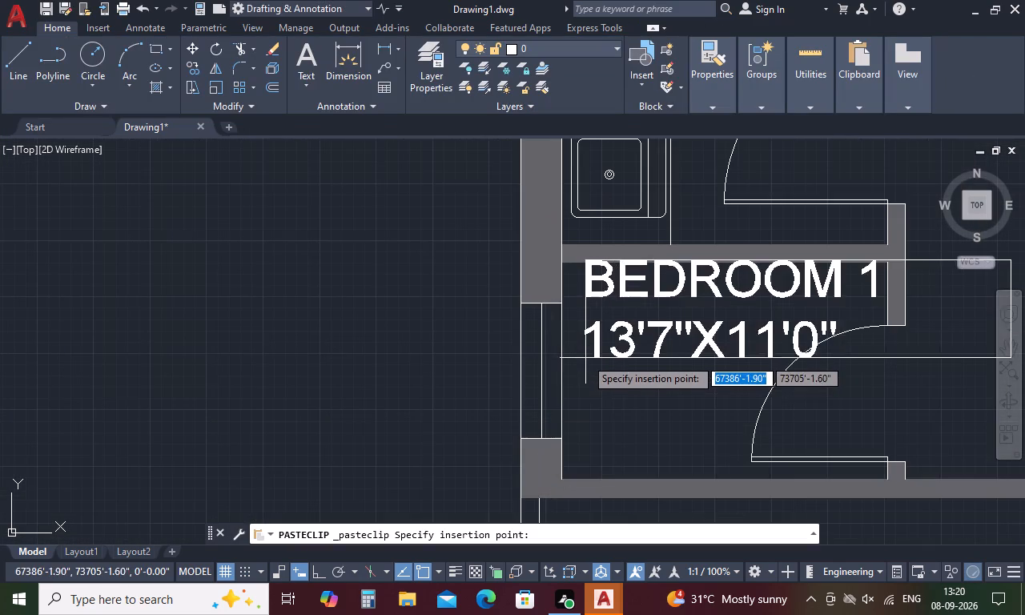
click(578, 369)
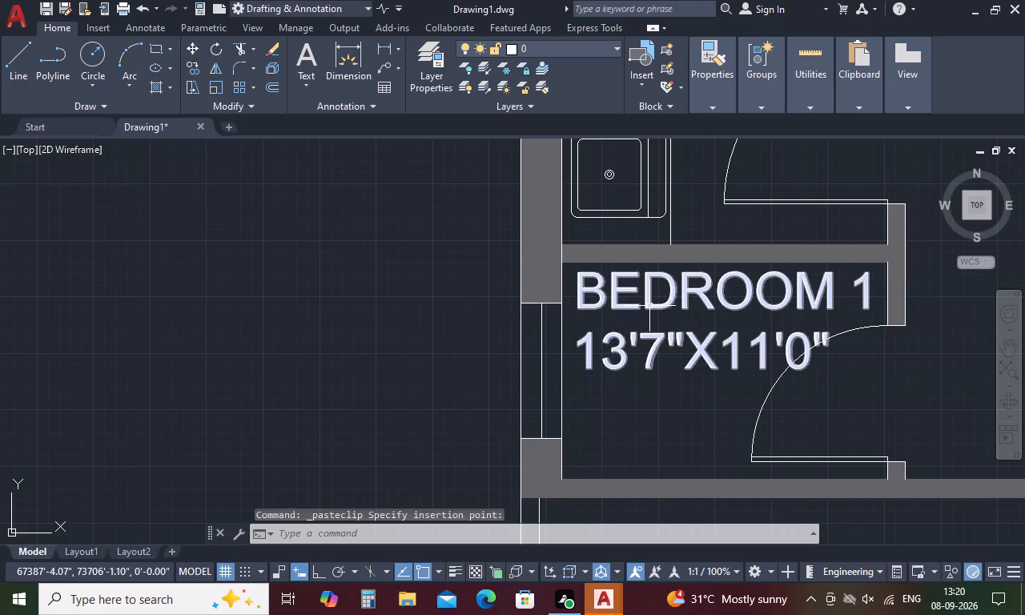
Replace the name in the small room's pasted label with "PUJA ROOM".
double_click(649, 305)
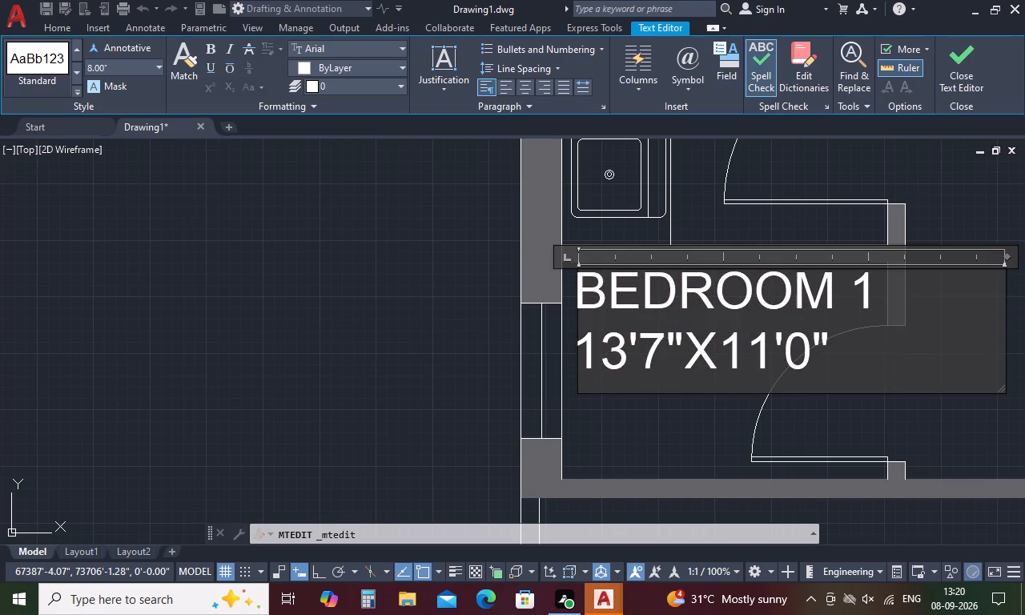
click(677, 301)
key(BackSpace)
key(BackSpace)
key(BackSpace)
text(PI)
key(BackSpace)
text(UJ)
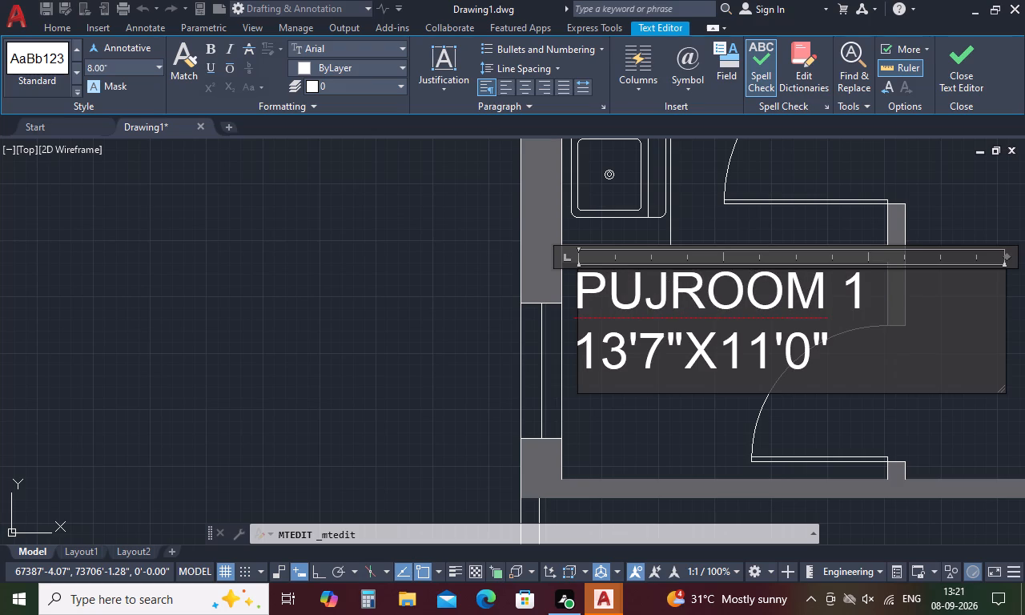
key(a)
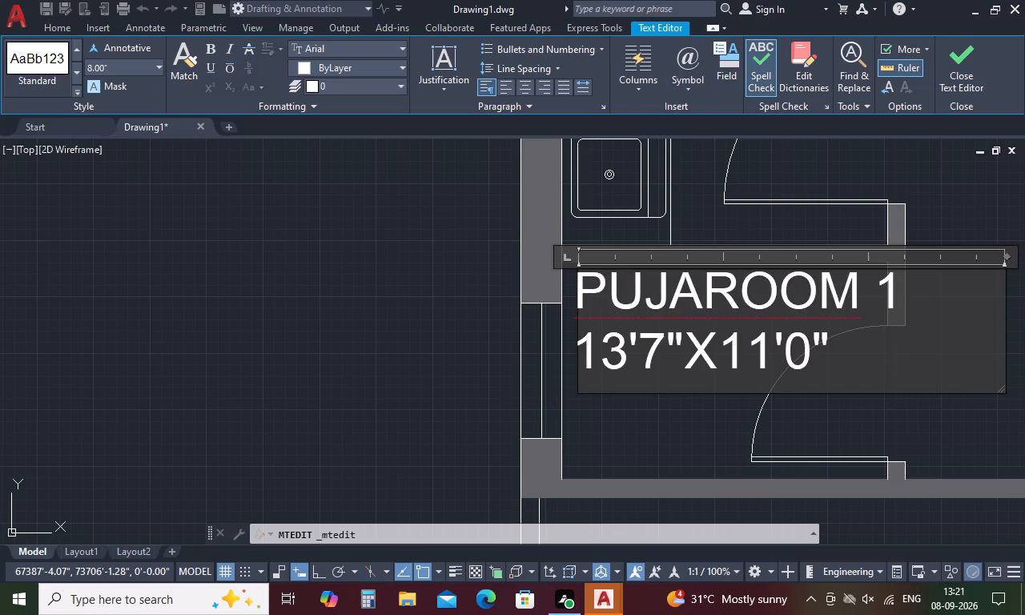
click(898, 291)
key(BackSpace)
key(BackSpace)
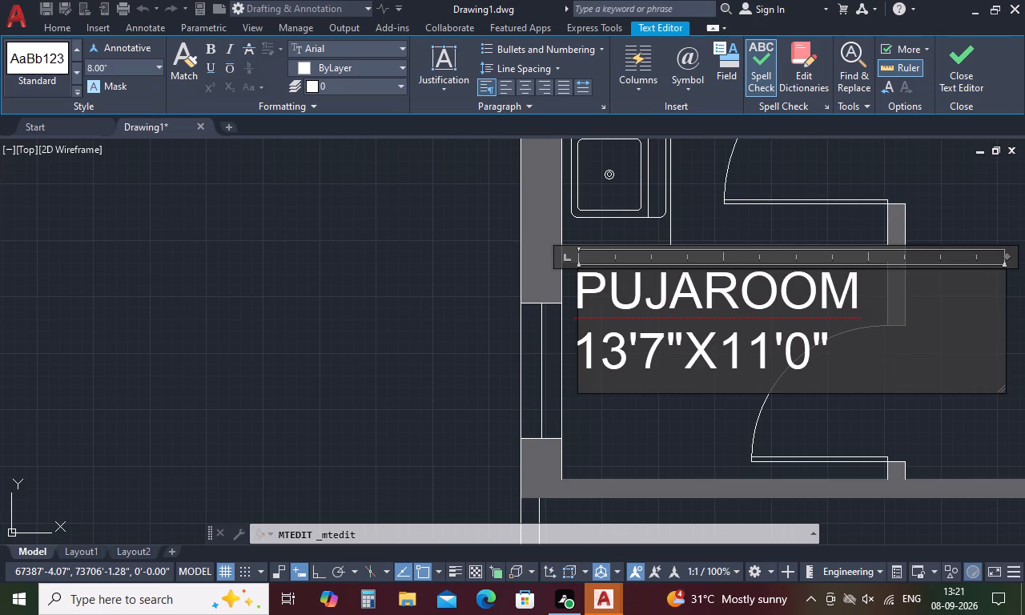
click(704, 298)
key(space)
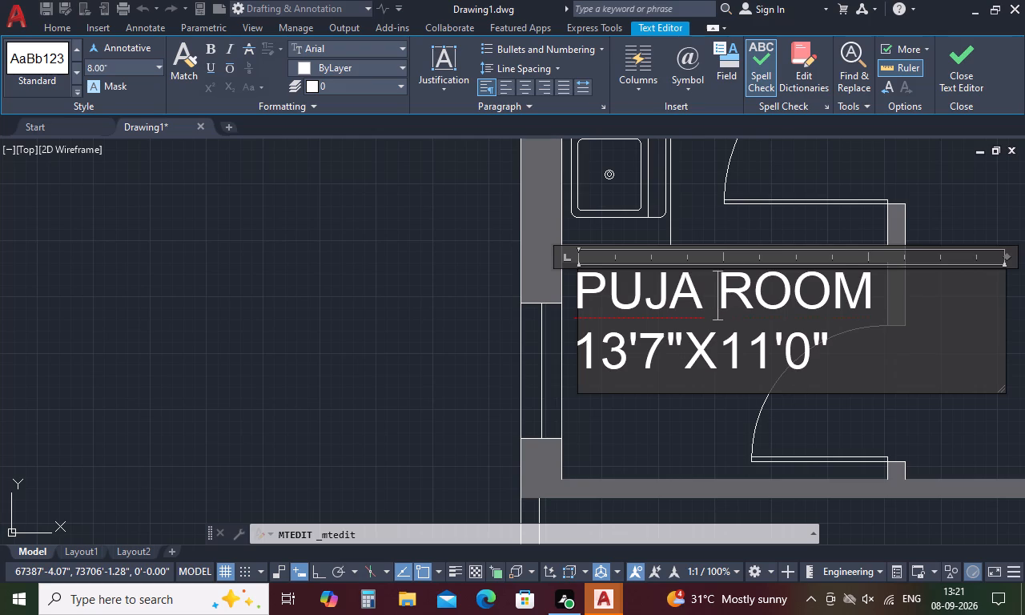
Change the size line of the PUJA ROOM label to 6'0"X4'0" and finish editing it.
click(630, 359)
key(BackSpace)
key(BackSpace)
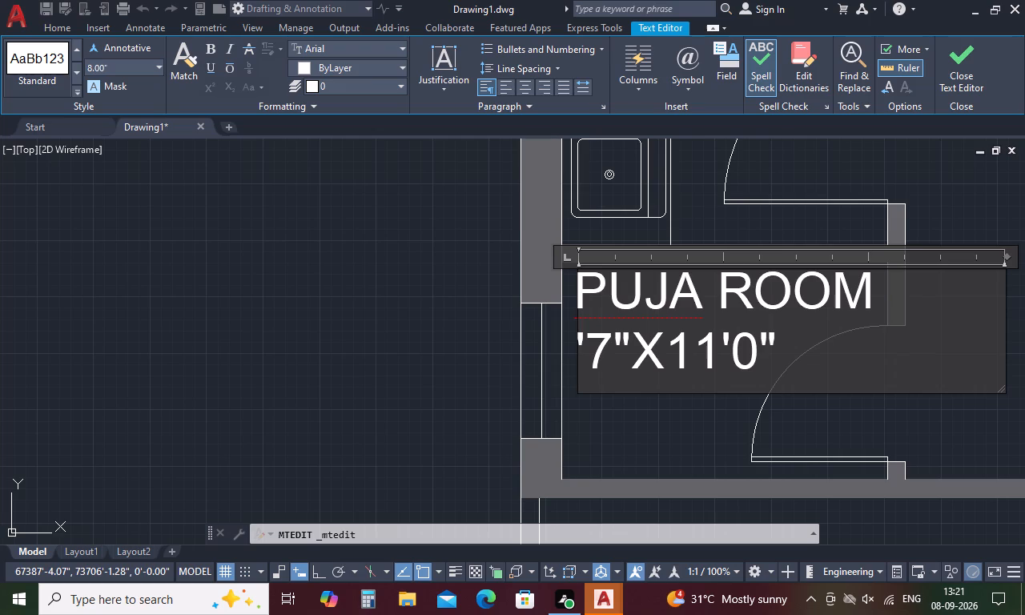
key(6)
click(637, 351)
key(BackSpace)
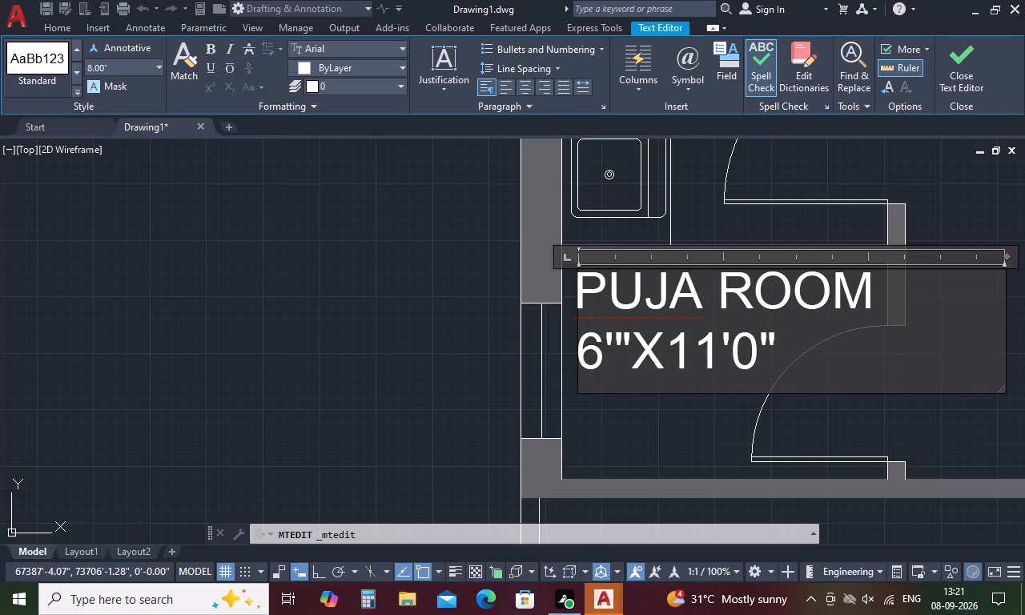
key(0)
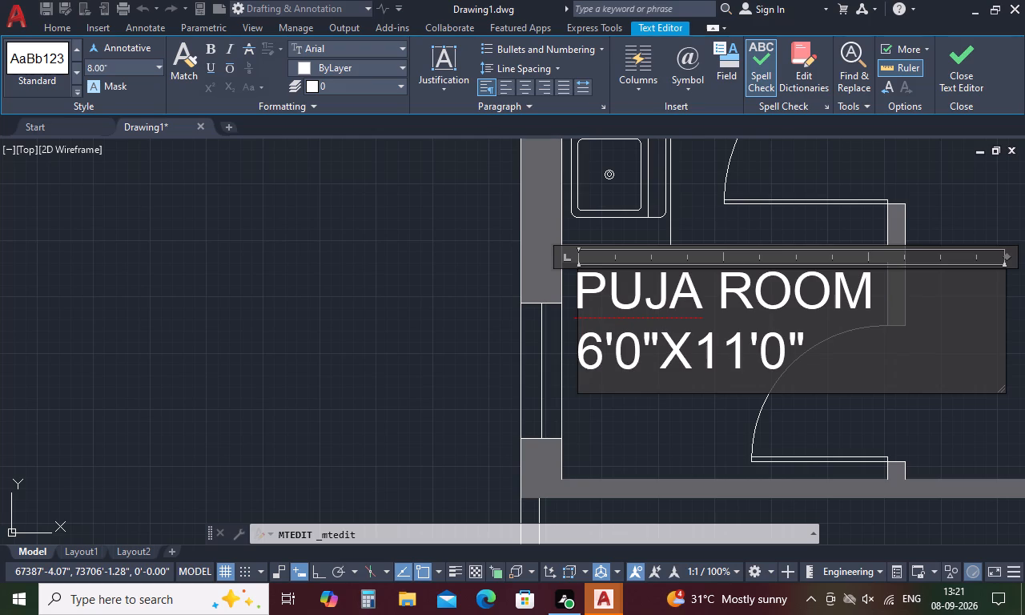
click(743, 364)
key(BackSpace)
key(BackSpace)
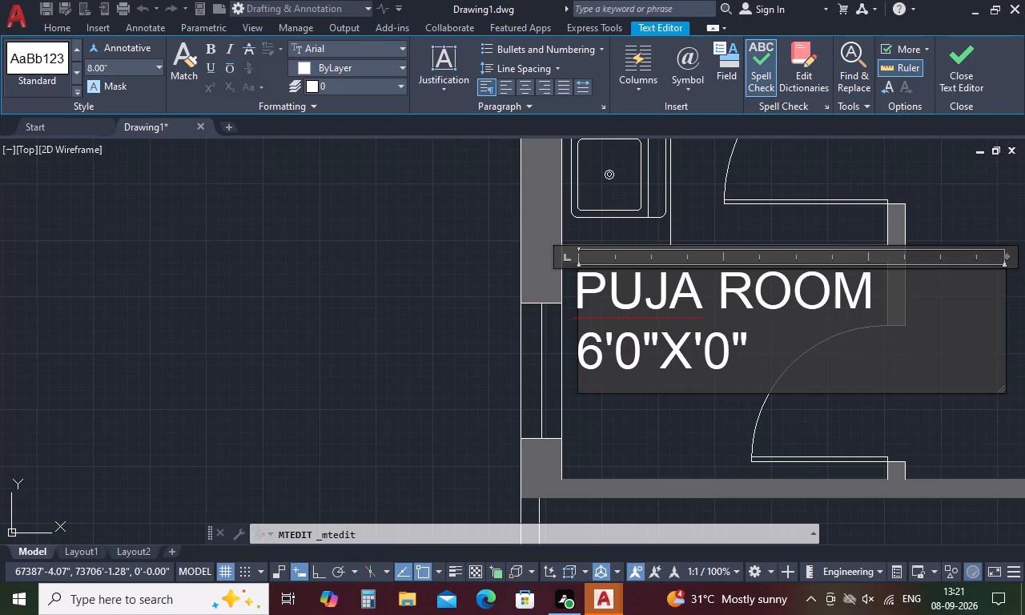
key(4)
click(711, 436)
Set the text height of both lines of the KITCHEN label to 7.5 and finish editing it.
scroll(697, 398, down, 3)
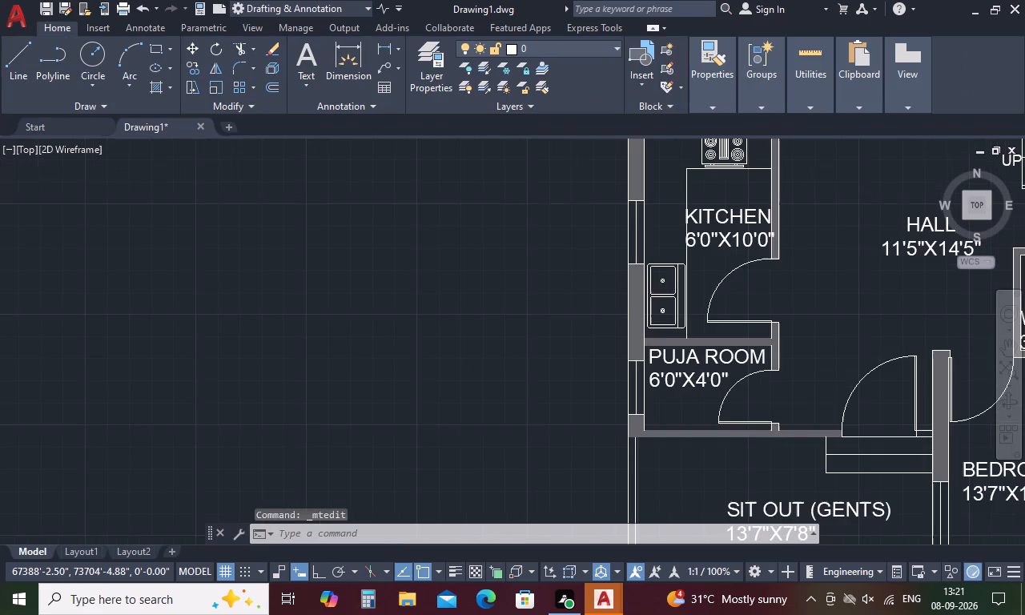
scroll(697, 398, down, 2)
scroll(759, 472, up, 1)
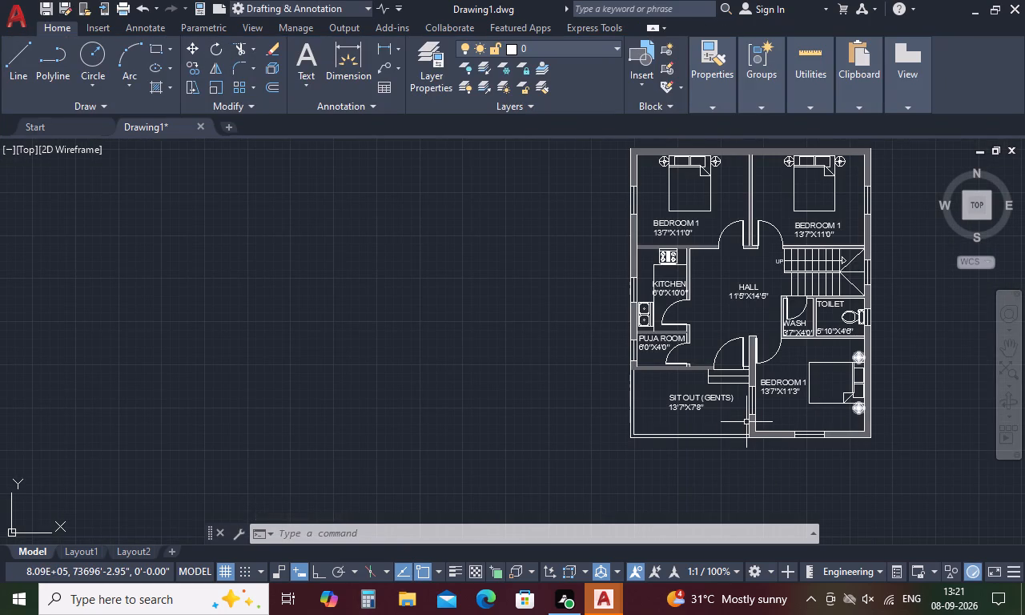
scroll(662, 289, up, 3)
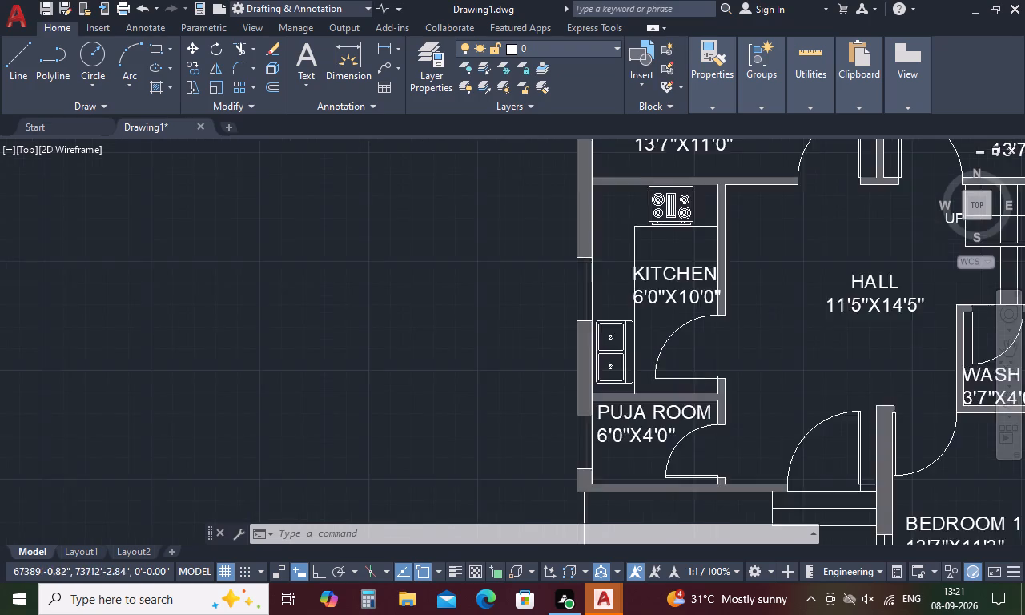
click(677, 304)
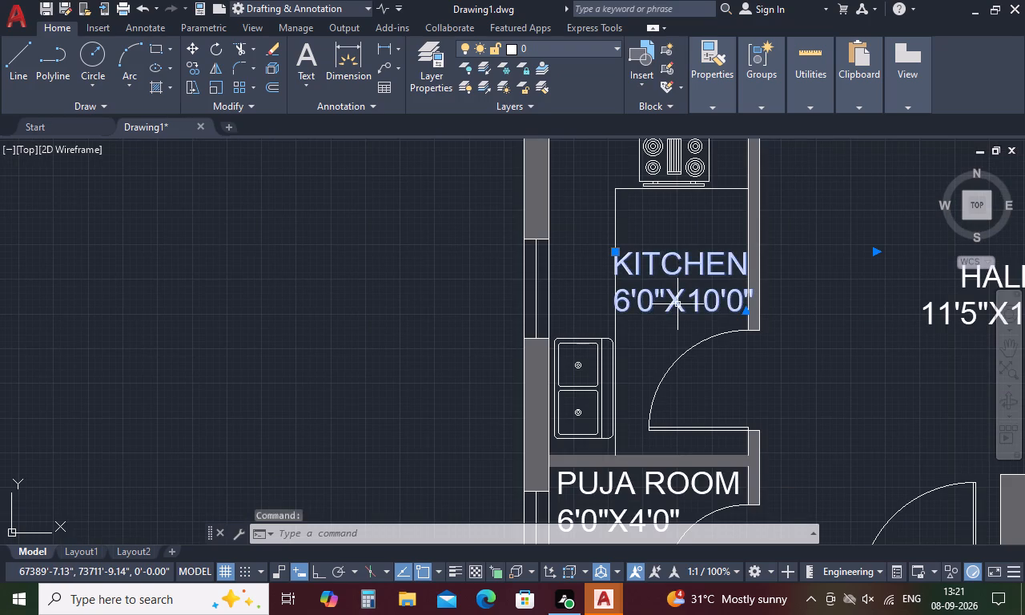
double_click(706, 311)
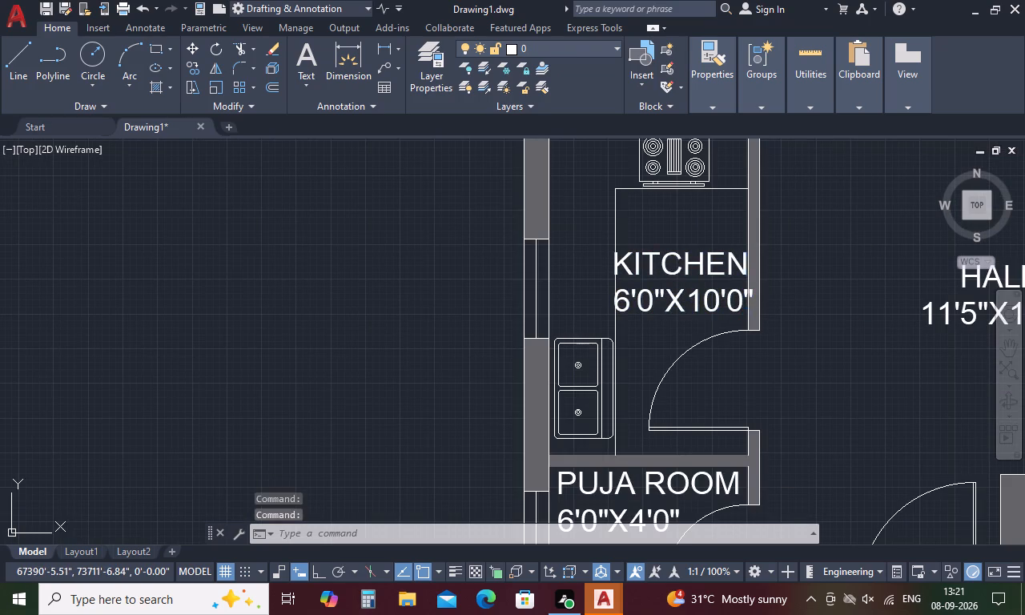
drag(788, 309, 577, 269)
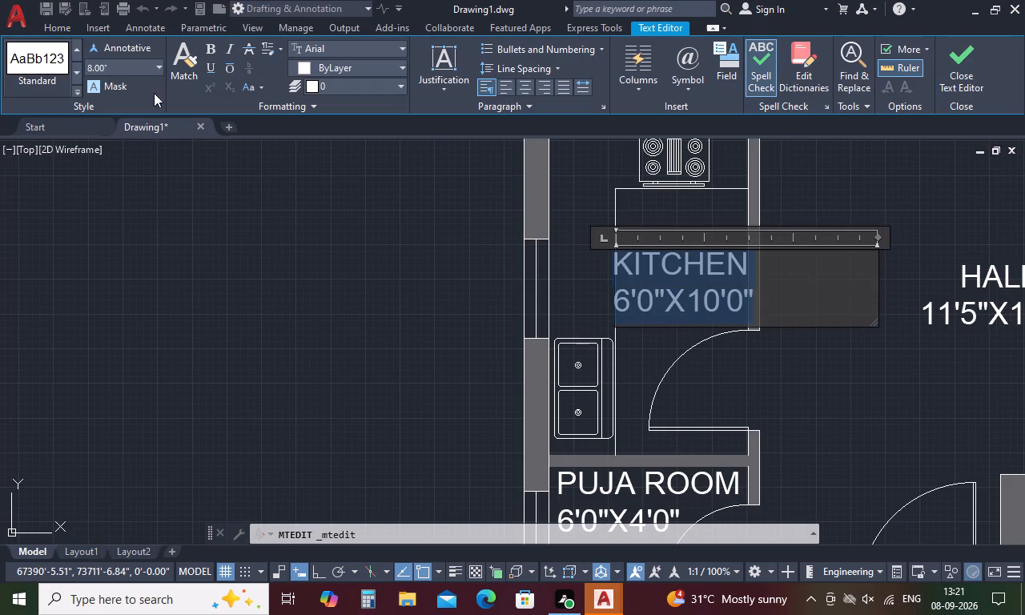
click(104, 74)
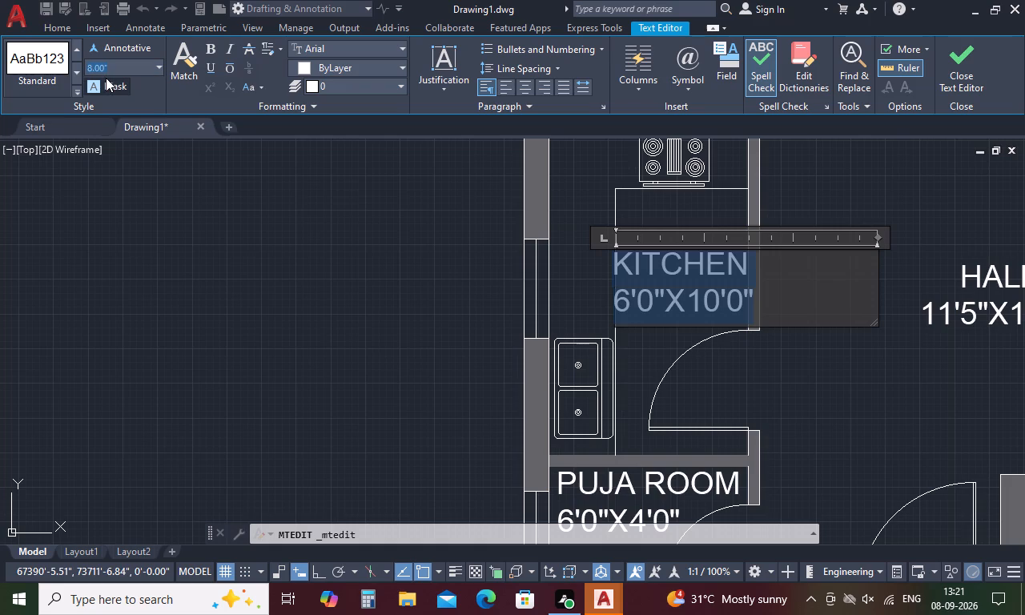
key(BackSpace)
key(7)
key(period)
key(5)
key(Return)
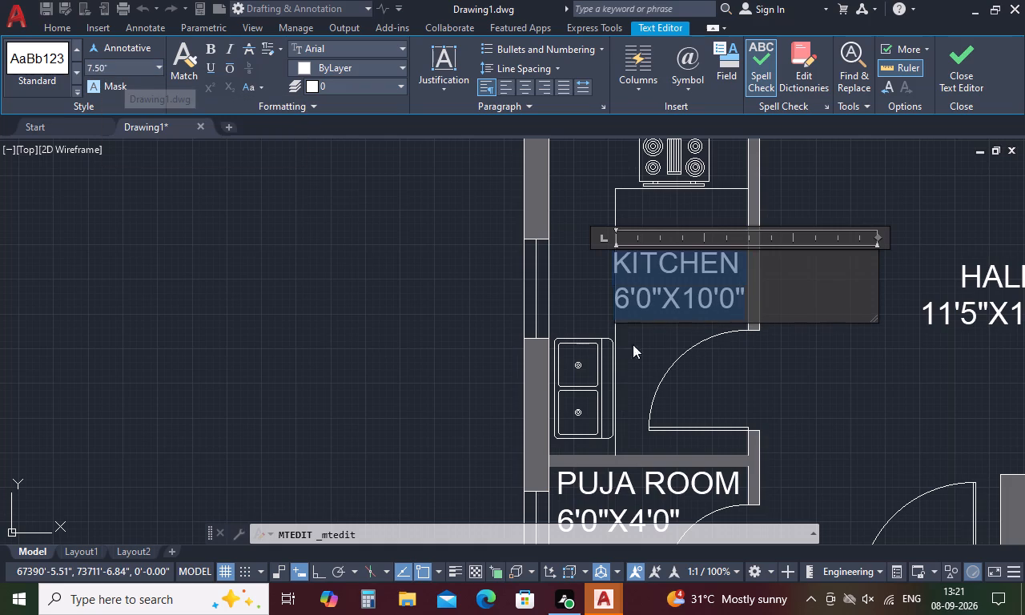
click(945, 417)
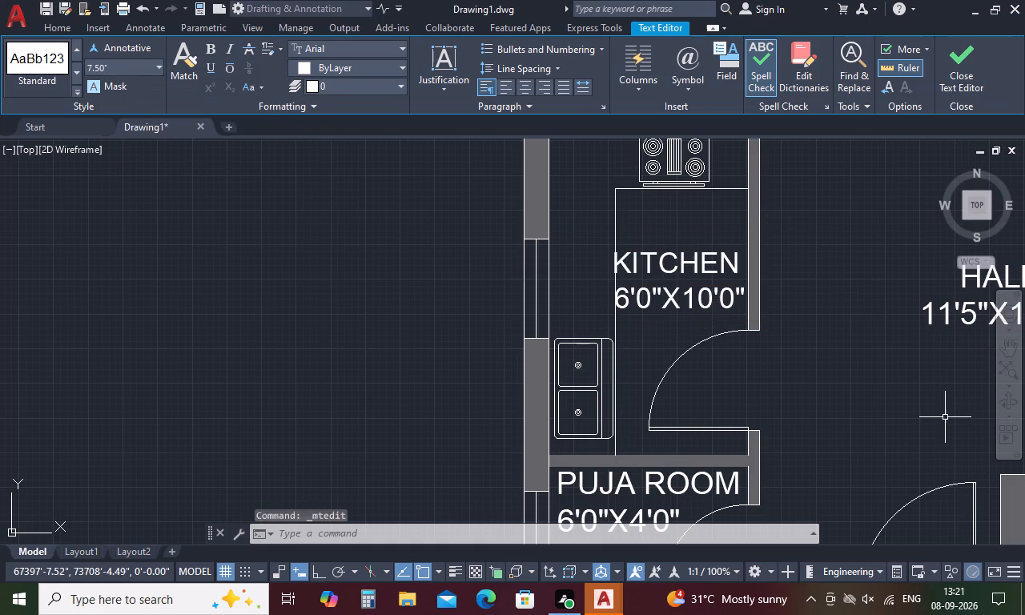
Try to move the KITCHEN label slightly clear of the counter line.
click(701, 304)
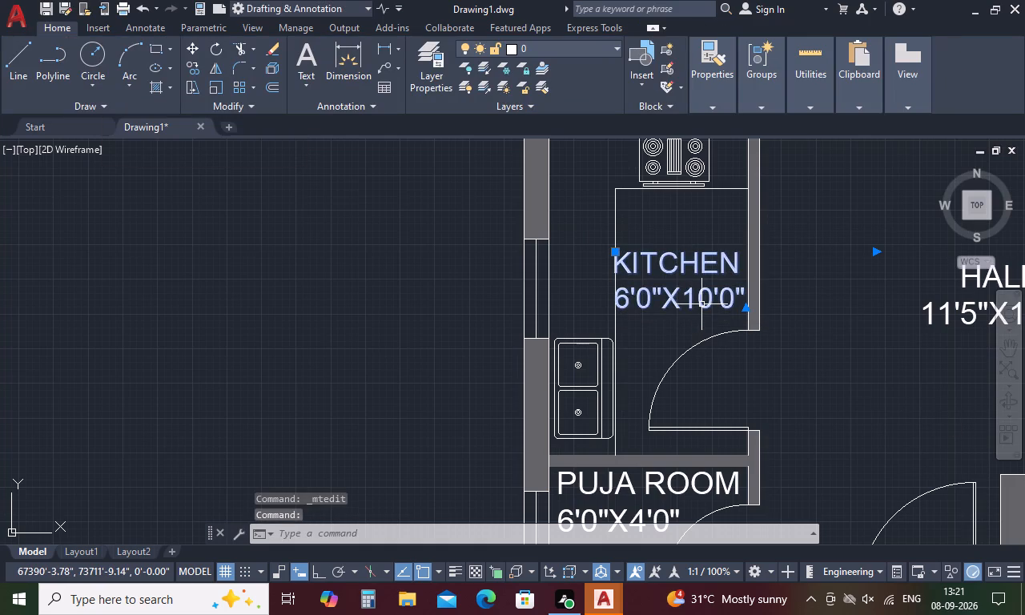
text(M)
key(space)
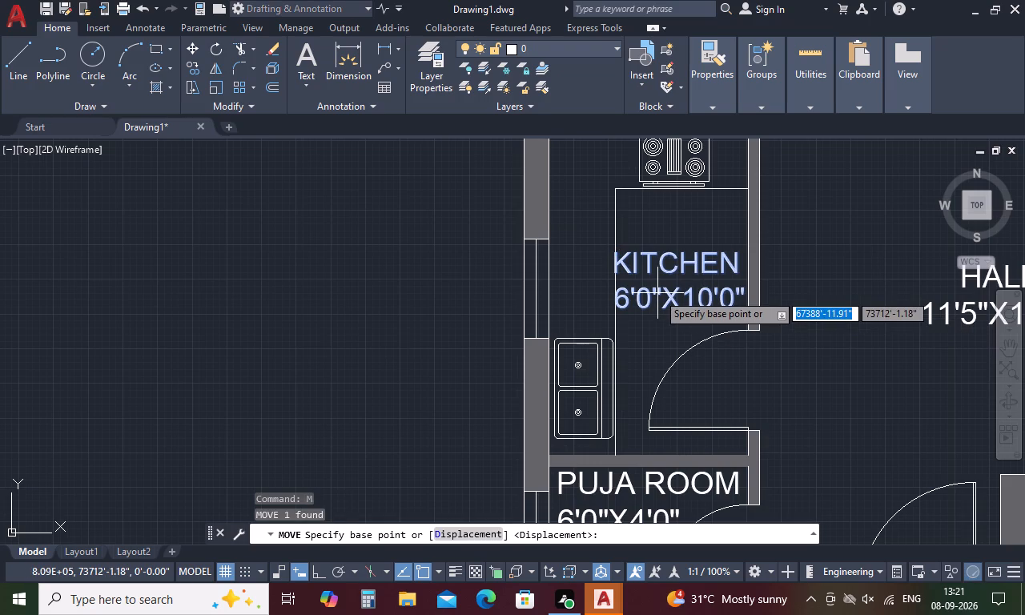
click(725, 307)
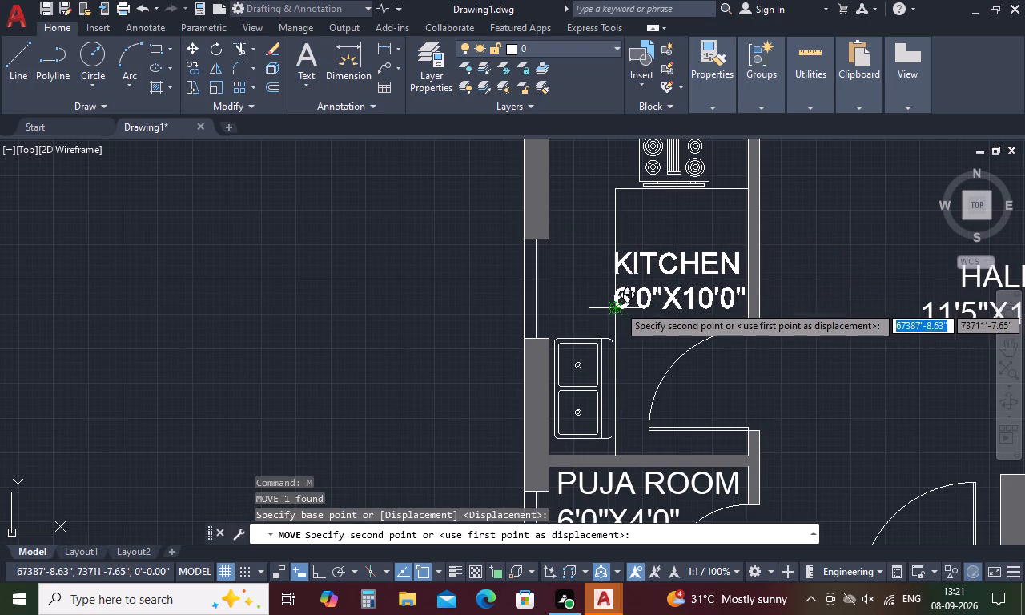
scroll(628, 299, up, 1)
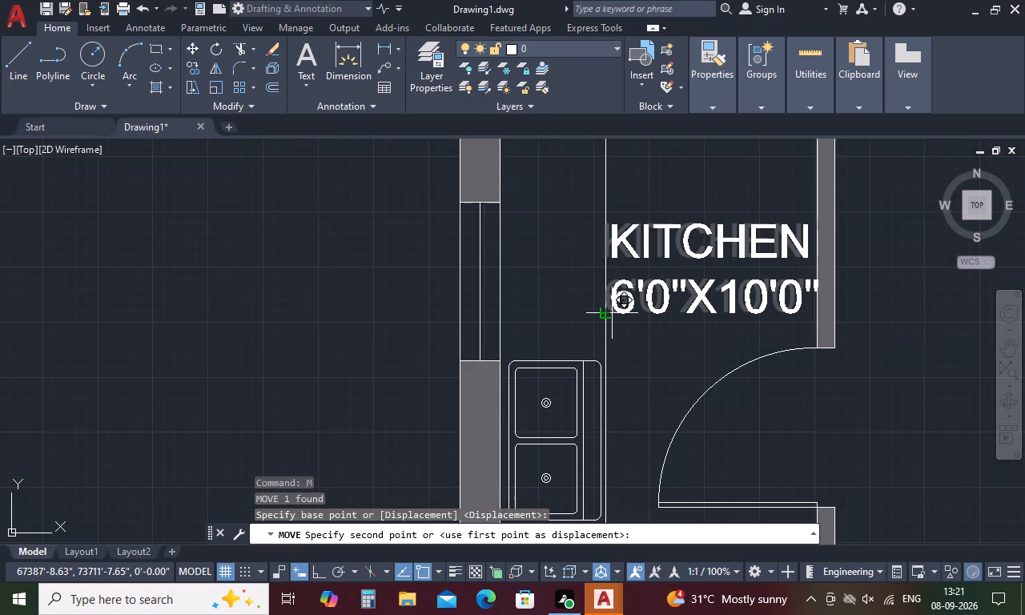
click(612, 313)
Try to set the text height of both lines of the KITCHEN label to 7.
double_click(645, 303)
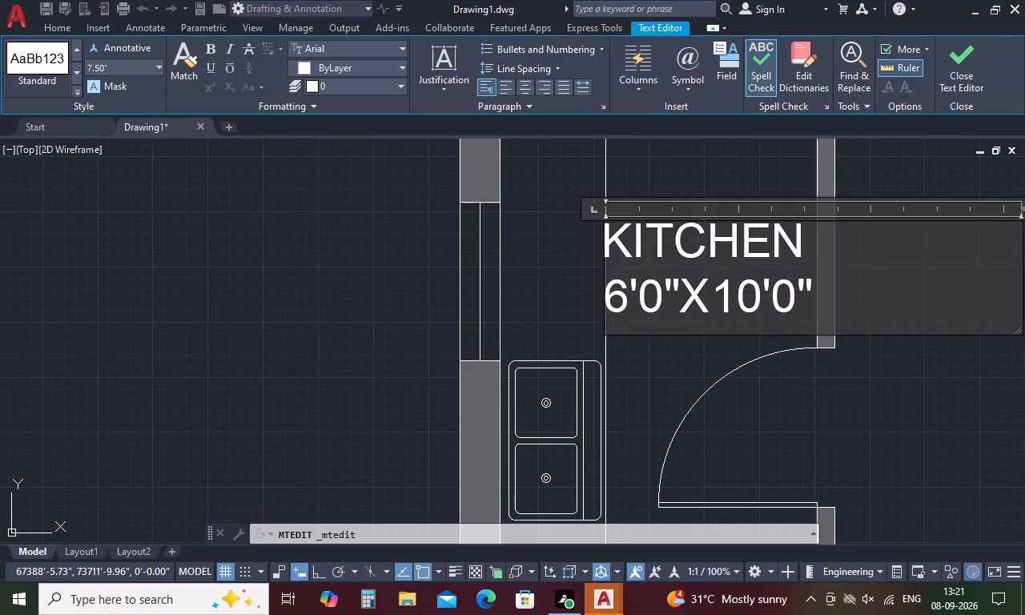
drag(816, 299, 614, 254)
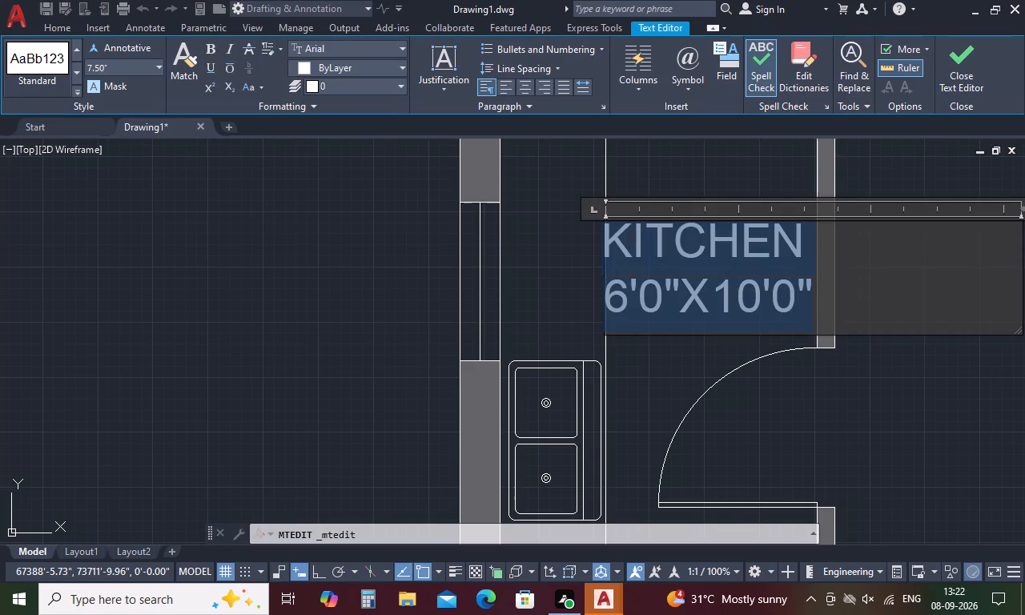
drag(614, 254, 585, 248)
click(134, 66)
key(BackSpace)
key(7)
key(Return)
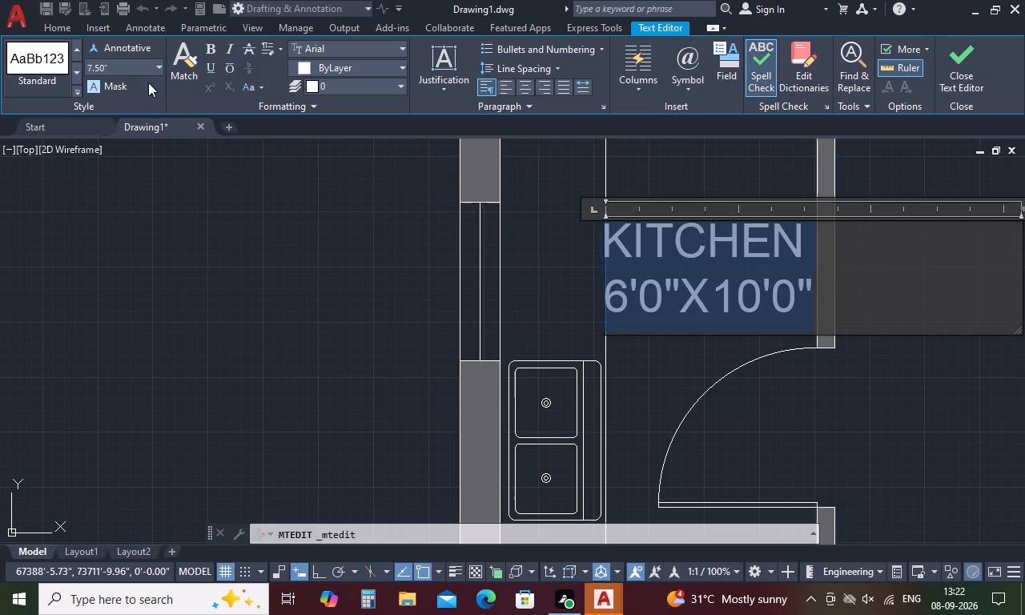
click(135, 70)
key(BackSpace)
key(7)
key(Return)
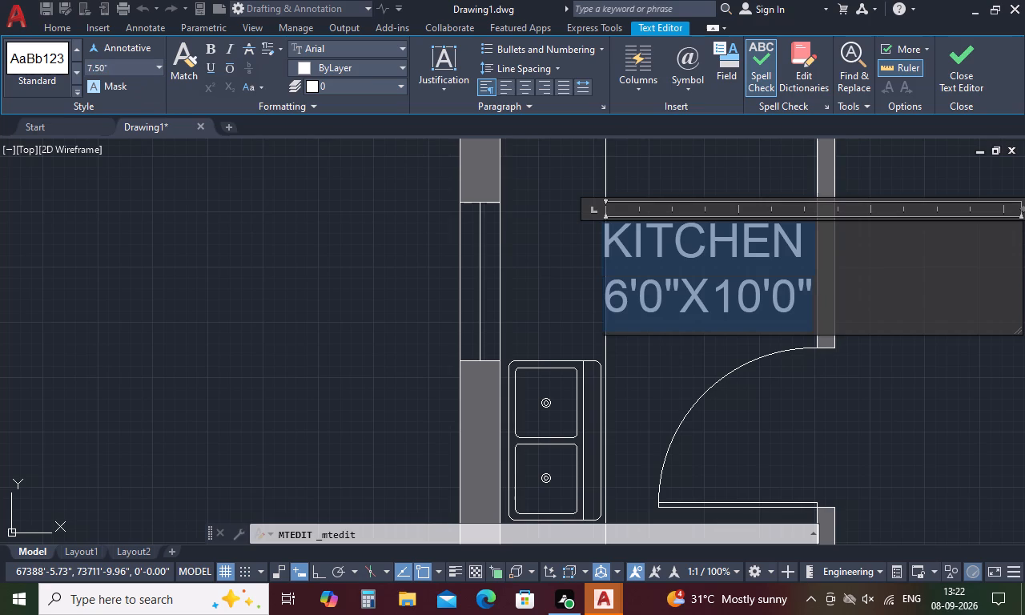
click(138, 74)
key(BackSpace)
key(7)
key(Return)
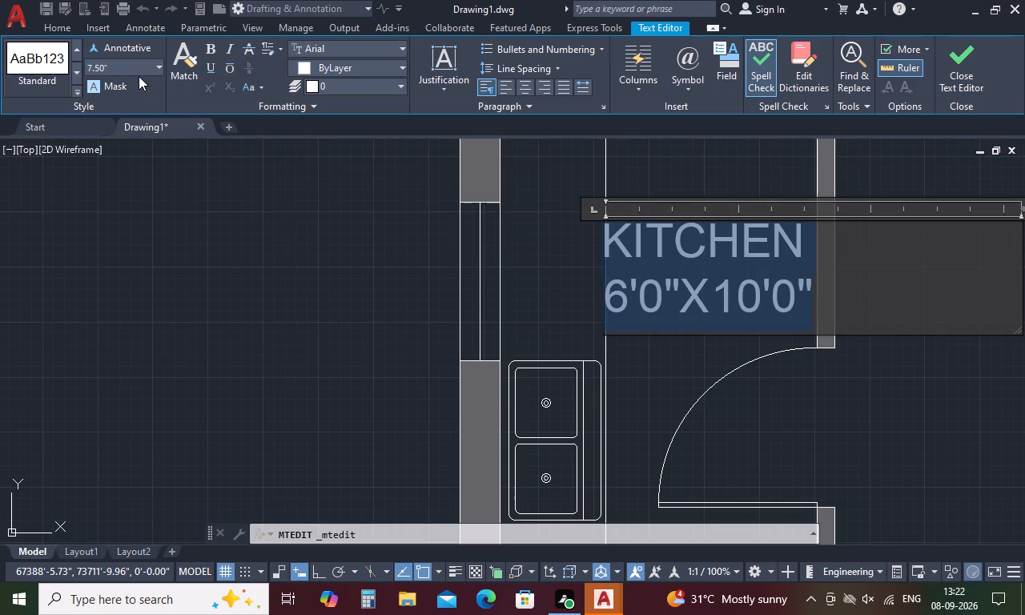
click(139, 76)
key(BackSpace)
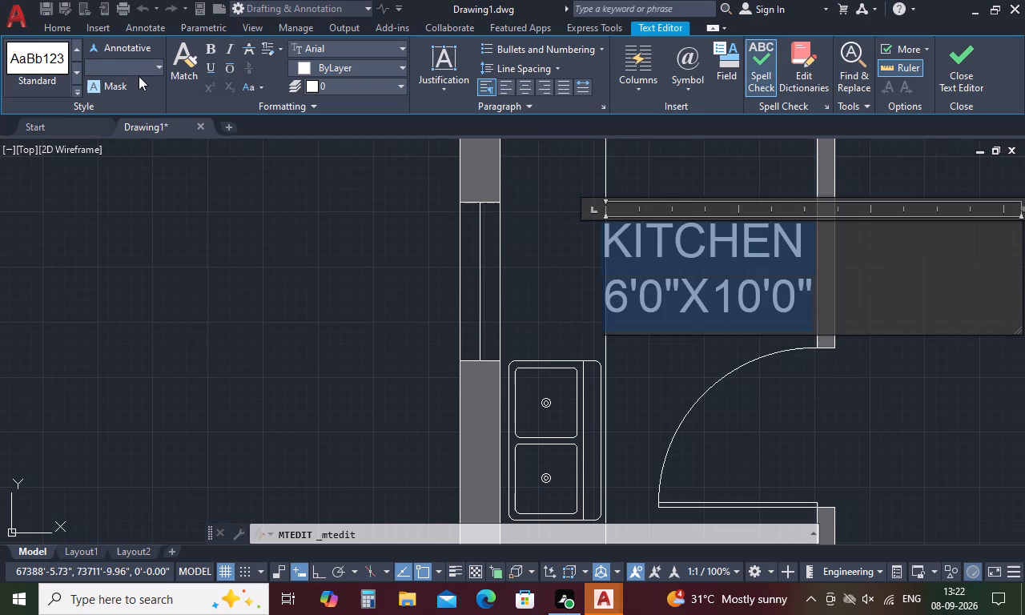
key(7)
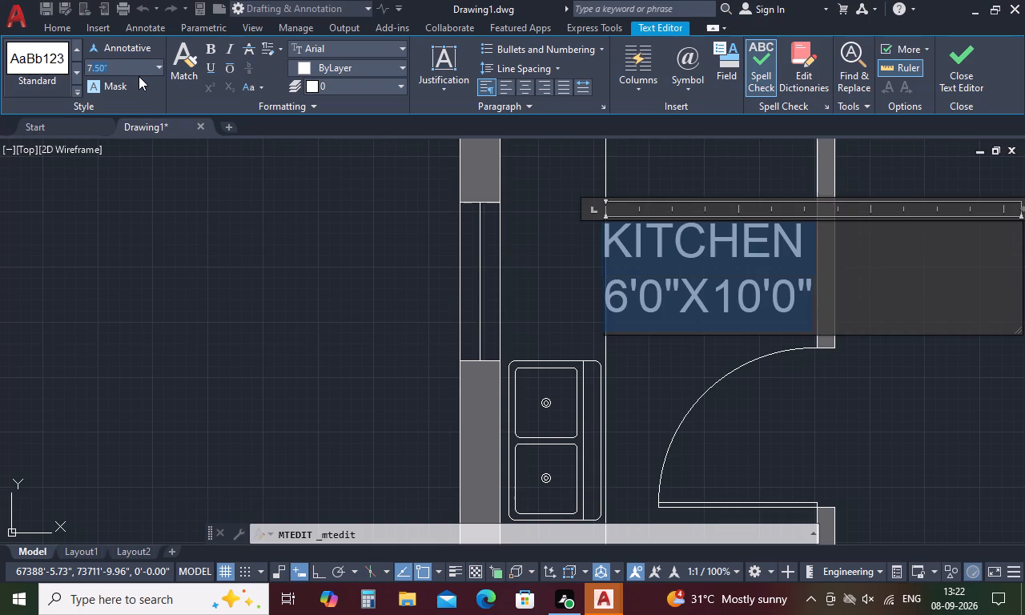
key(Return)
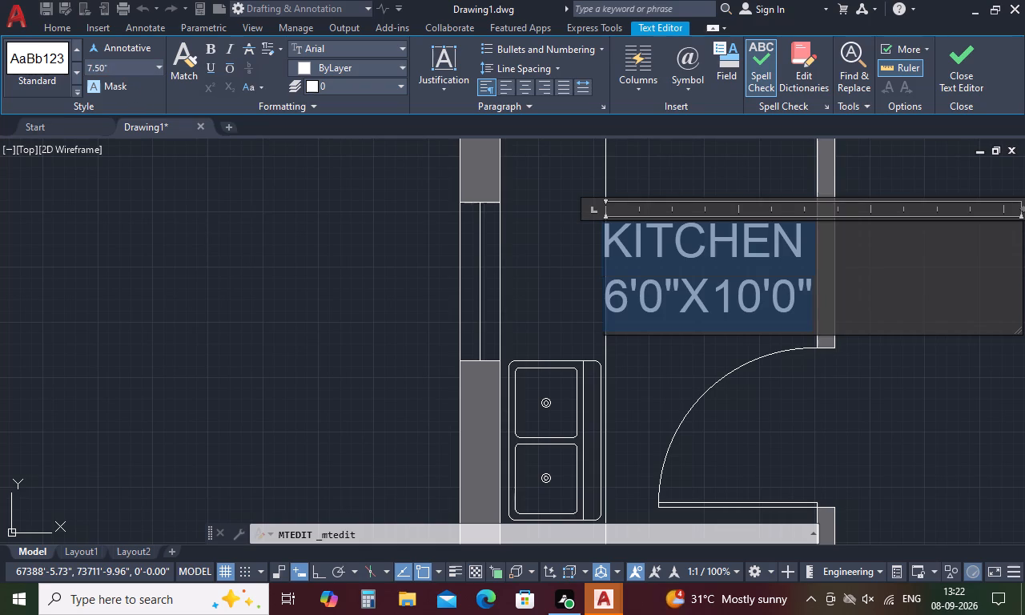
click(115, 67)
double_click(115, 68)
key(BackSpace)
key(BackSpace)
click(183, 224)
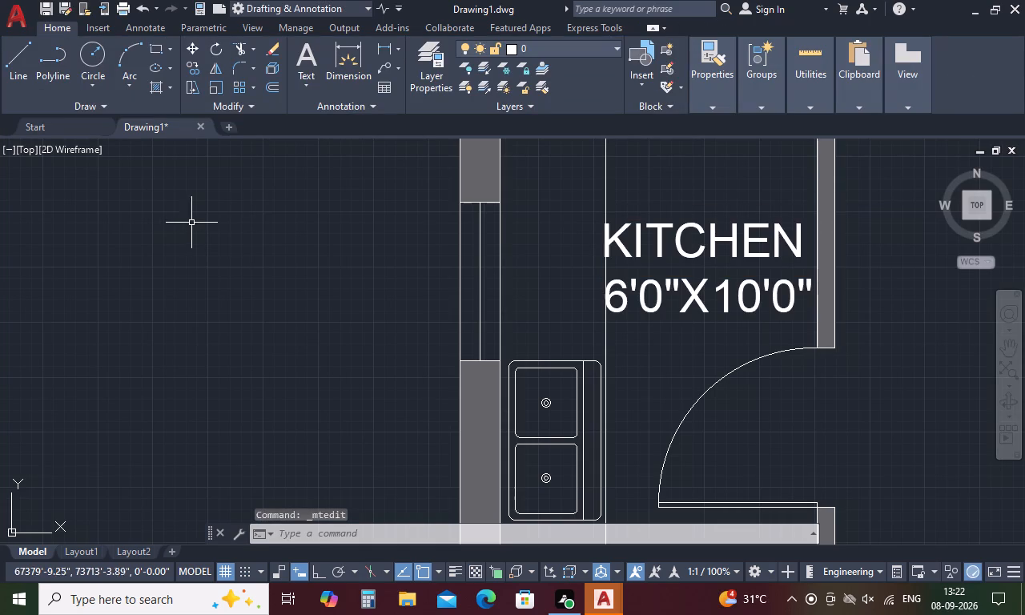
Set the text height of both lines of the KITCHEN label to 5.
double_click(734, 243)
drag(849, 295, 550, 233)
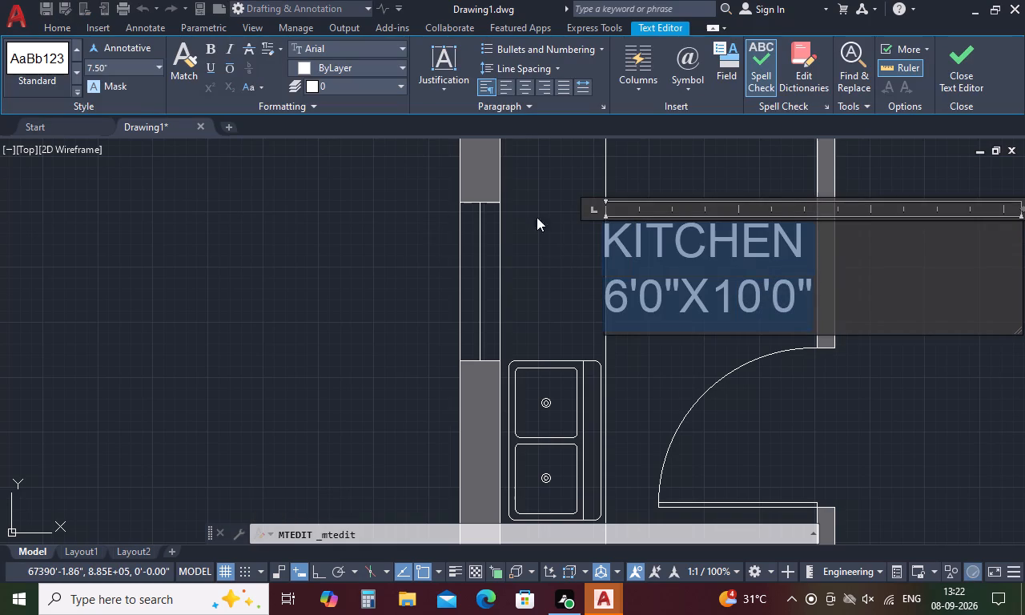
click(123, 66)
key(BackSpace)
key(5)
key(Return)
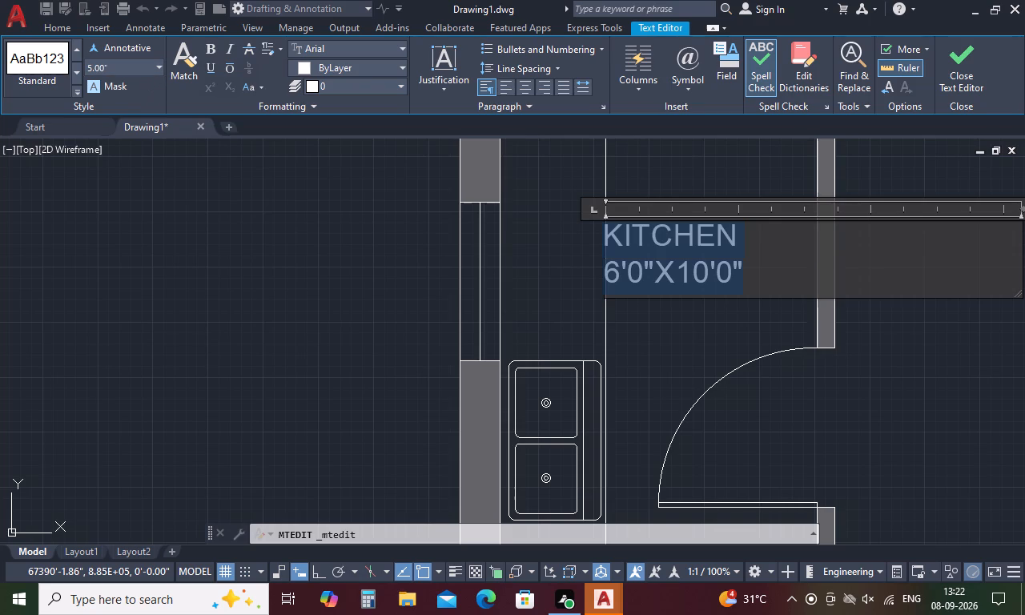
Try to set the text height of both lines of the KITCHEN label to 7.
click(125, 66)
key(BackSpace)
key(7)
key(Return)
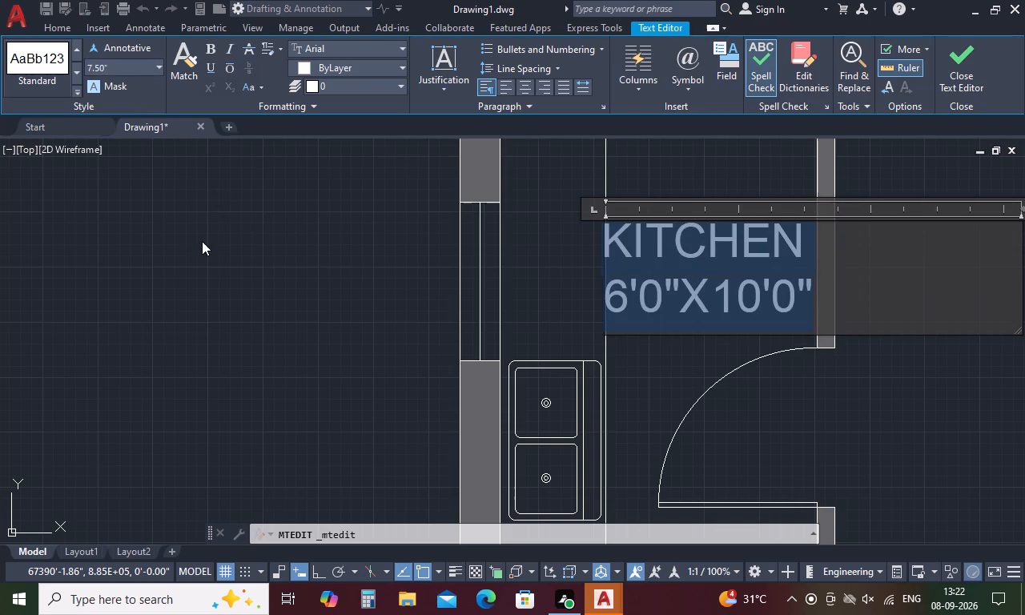
Set the text height of both lines of the KITCHEN label to 6.5 and finish editing it.
click(143, 78)
click(136, 65)
key(BackSpace)
key(6)
key(period)
key(5)
key(Return)
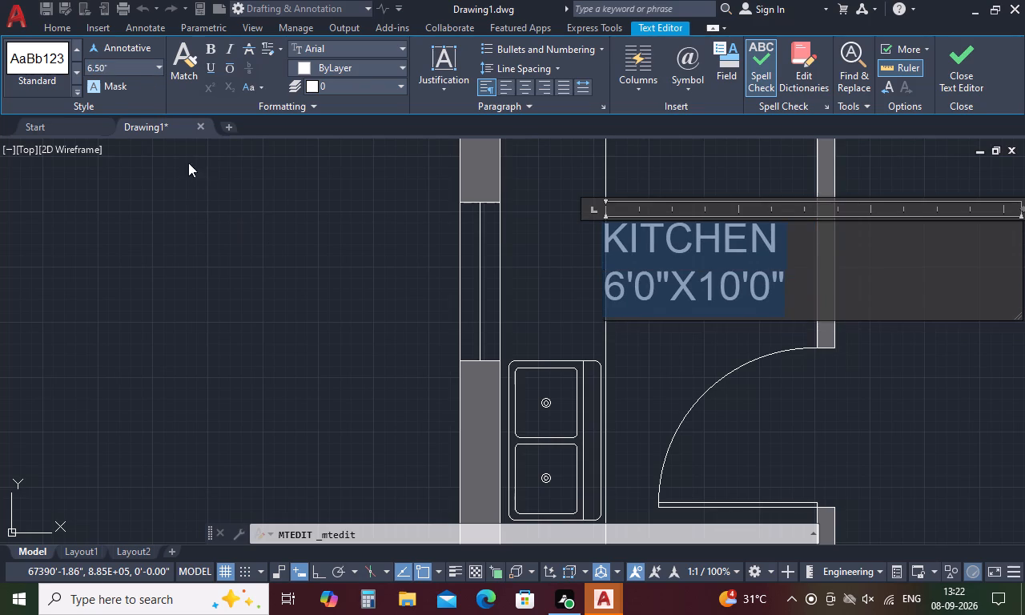
click(320, 295)
Move the KITCHEN label slightly away from the counter line, towards the middle of the kitchen's open floor.
click(725, 246)
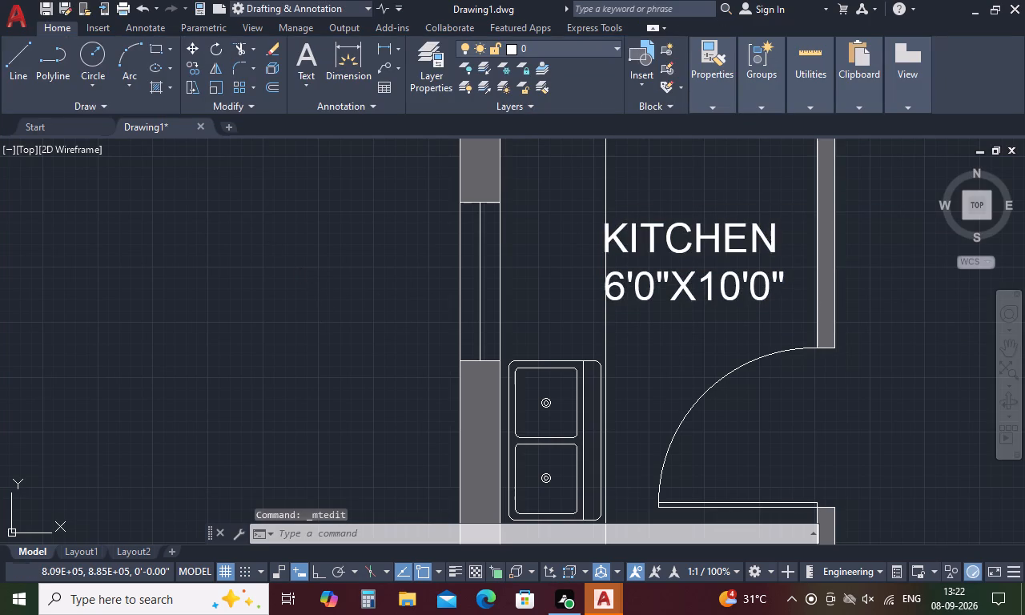
key(m)
key(space)
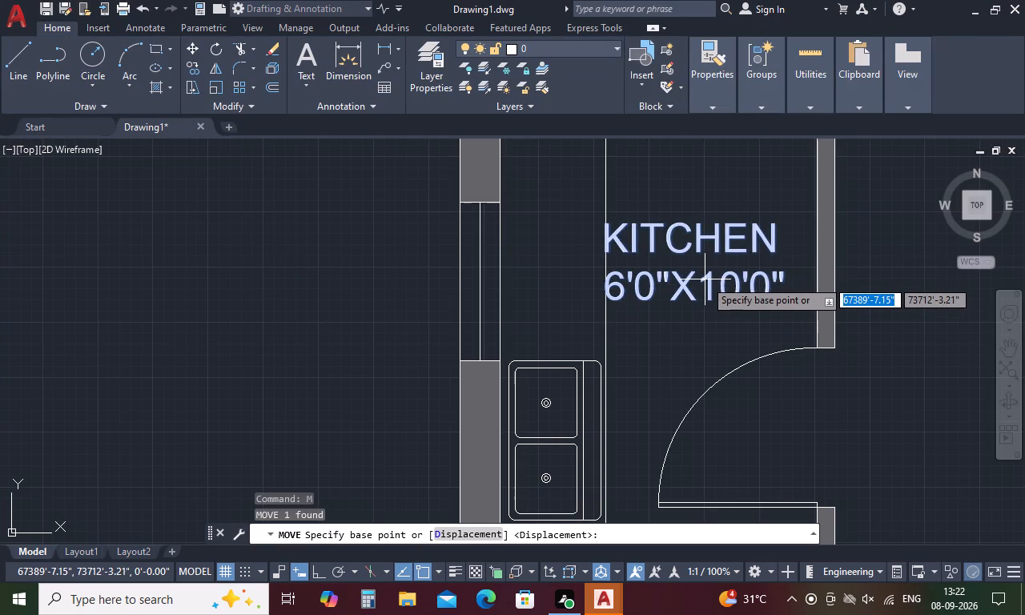
click(706, 275)
click(717, 274)
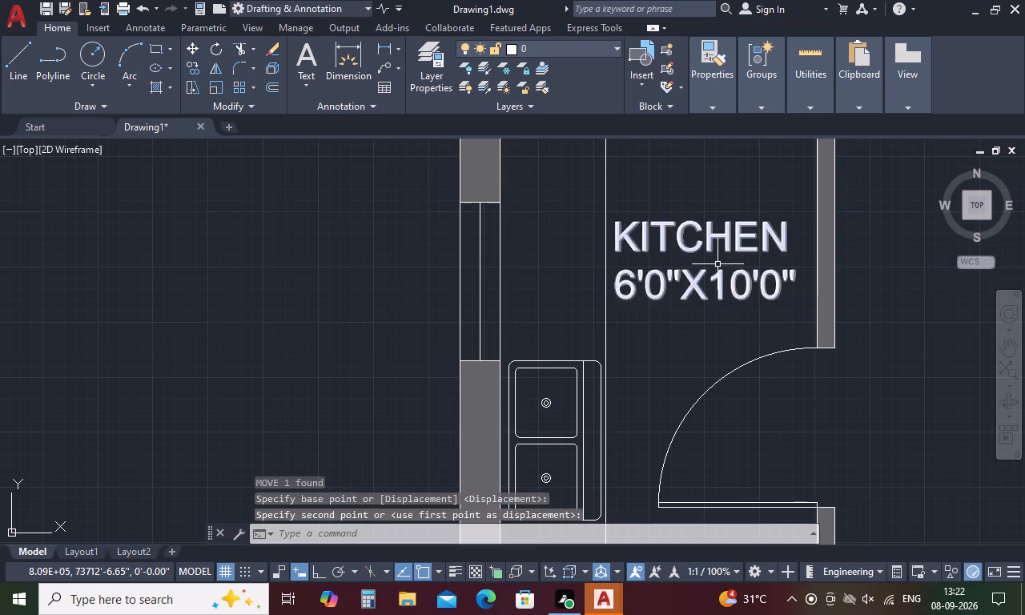
Start a multiline text title just above the floor plan, nearly as wide as the plan, reading "29X35 (1015 SQFT)".
scroll(717, 264, down, 4)
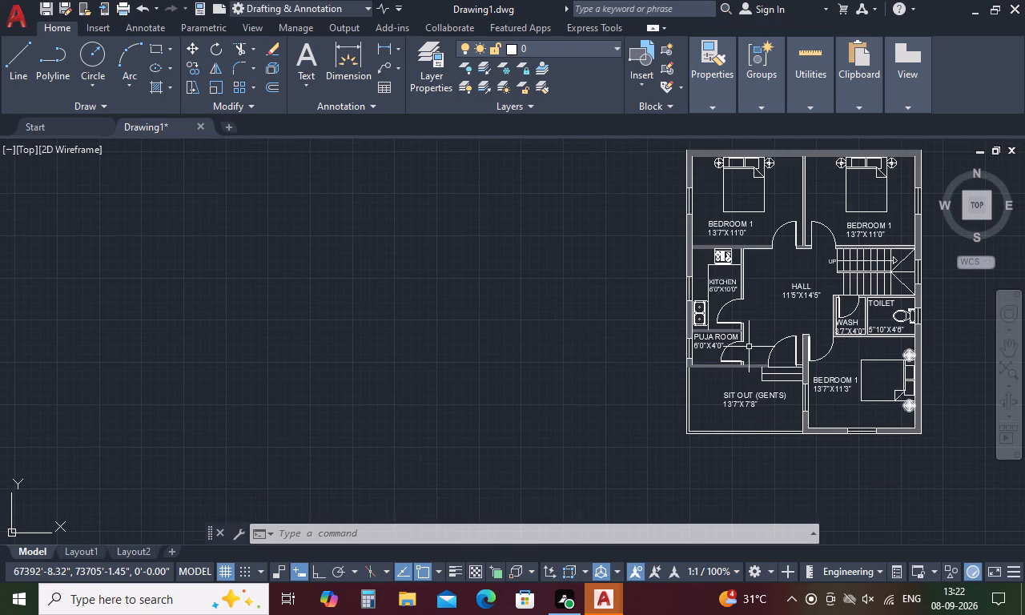
scroll(749, 347, down, 2)
scroll(754, 258, up, 1)
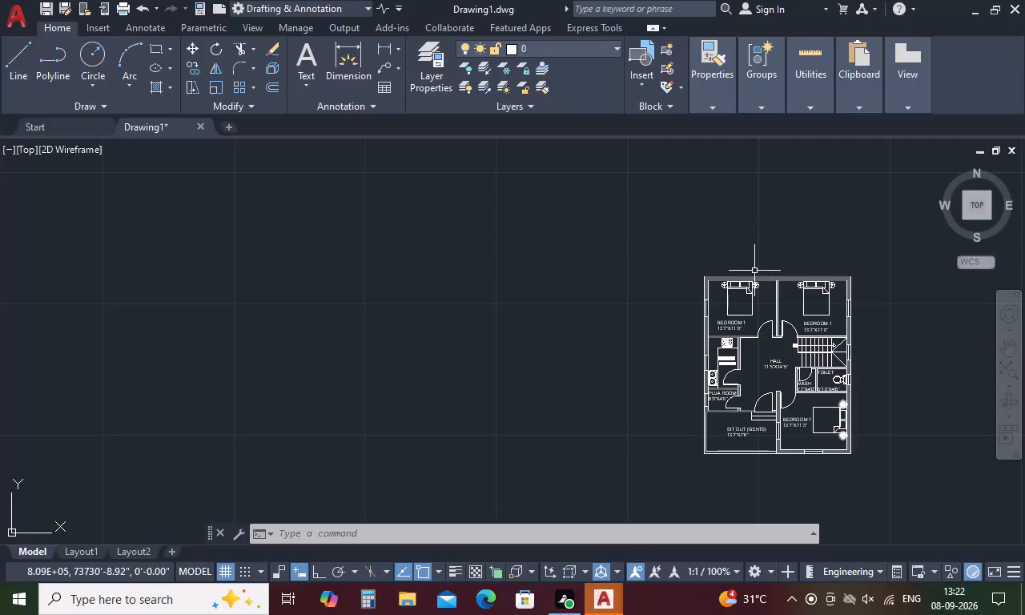
key(Escape)
text(T)
key(space)
click(712, 255)
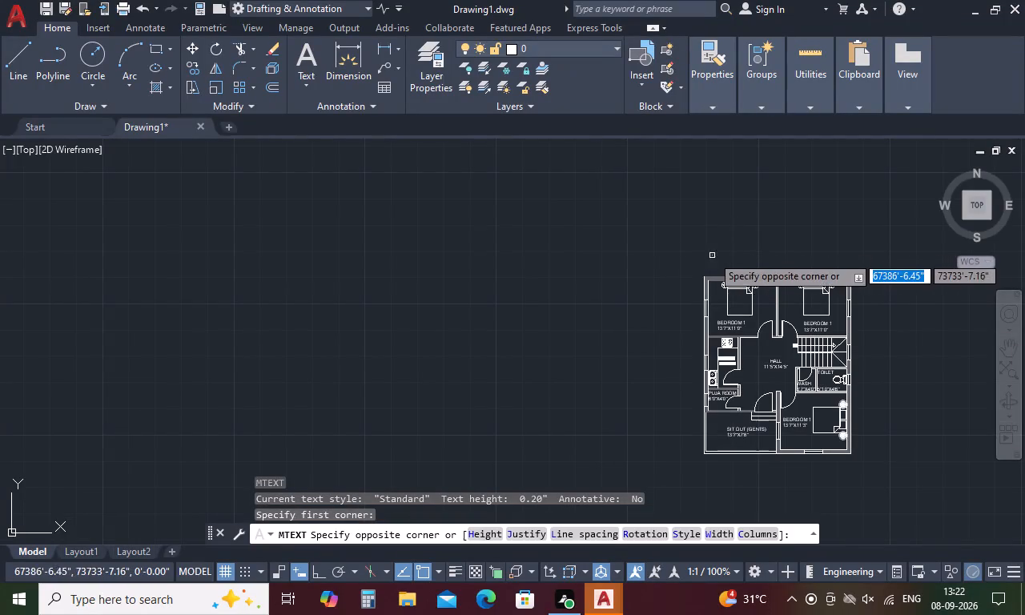
click(840, 266)
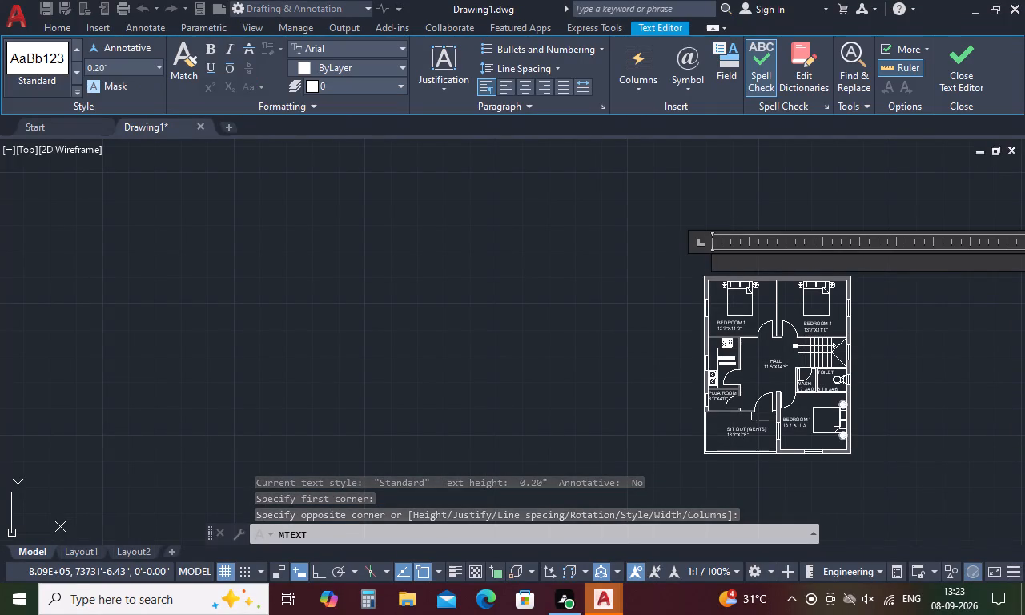
text(29)
text(X35)
key(space)
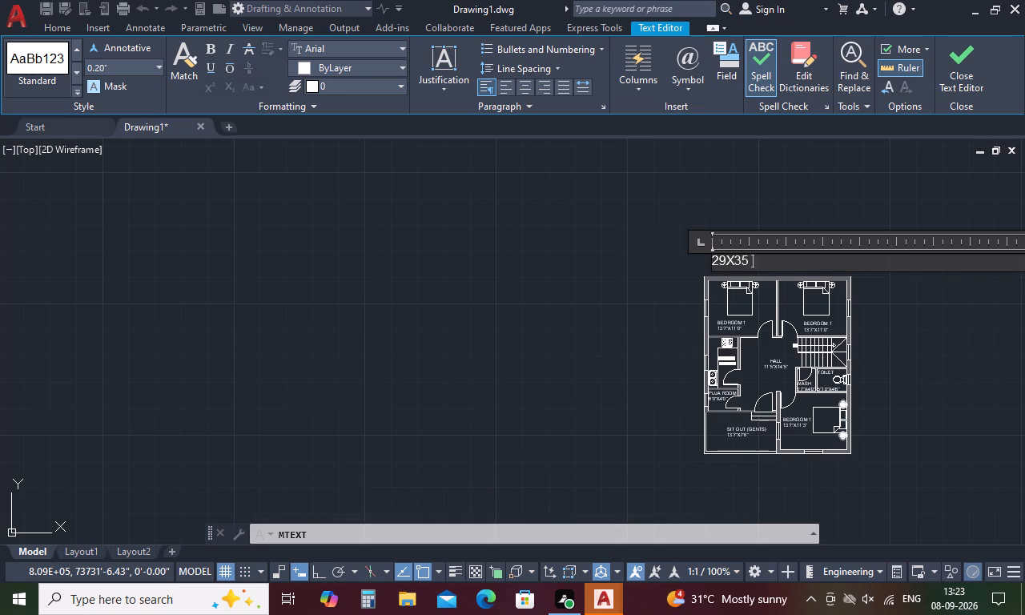
key(shift+parenleft)
text(10)
text(15)
key(space)
key(s)
text(QFT)
key(shift+parenright)
key(space)
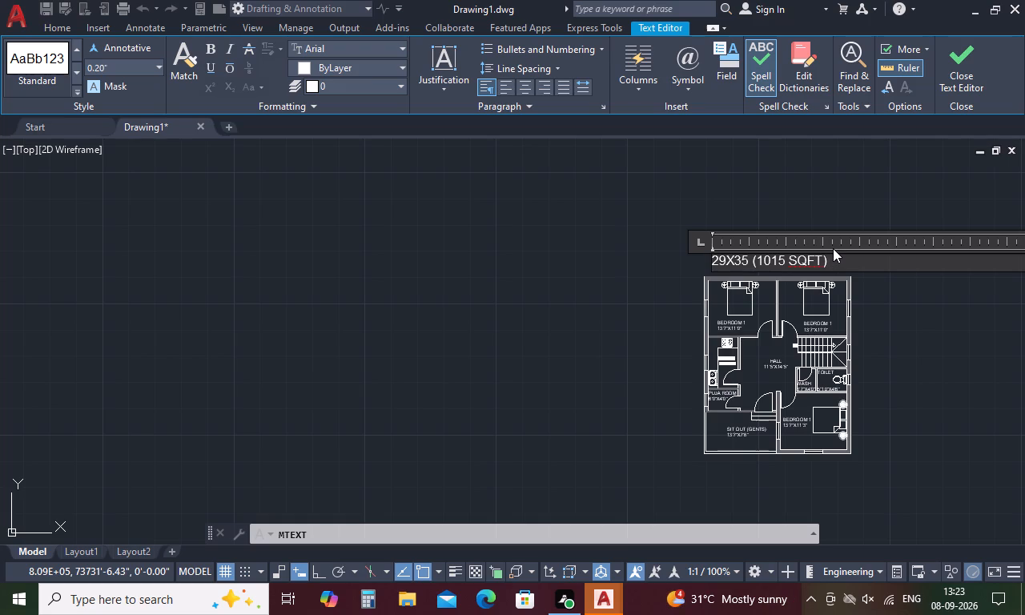
Continue the title with "HOUSE PLAN - NORTH FACE - FP1075" and finish editing it.
text(HO)
key(u)
text(SE)
key(space)
text(PL)
text(AN)
key(minus)
key(BackSpace)
key(space)
text(-)
key(space)
text(NO)
text(RTH FACE)
key(space)
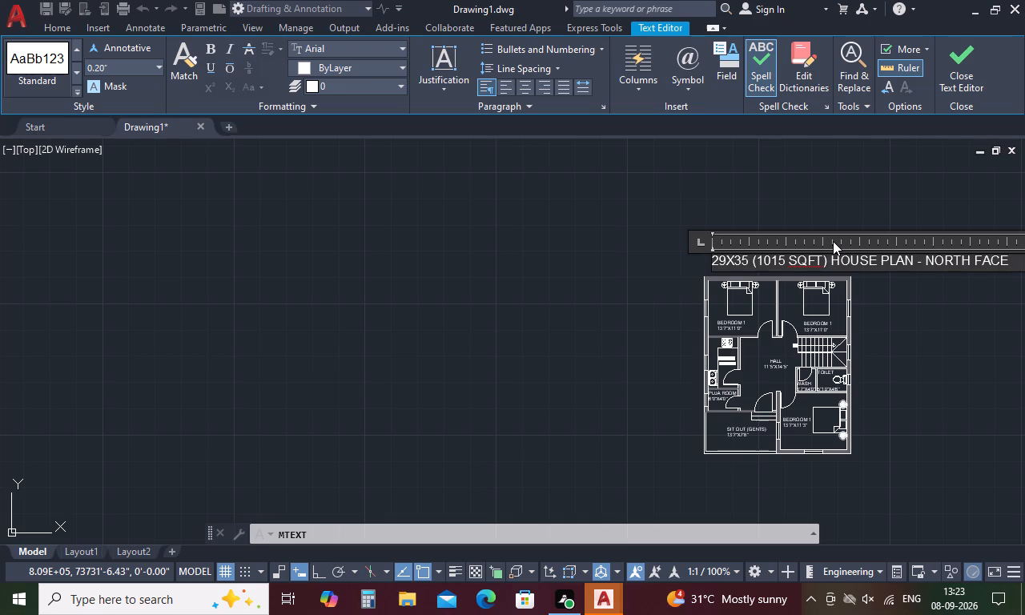
text(-)
key(space)
text(FP1)
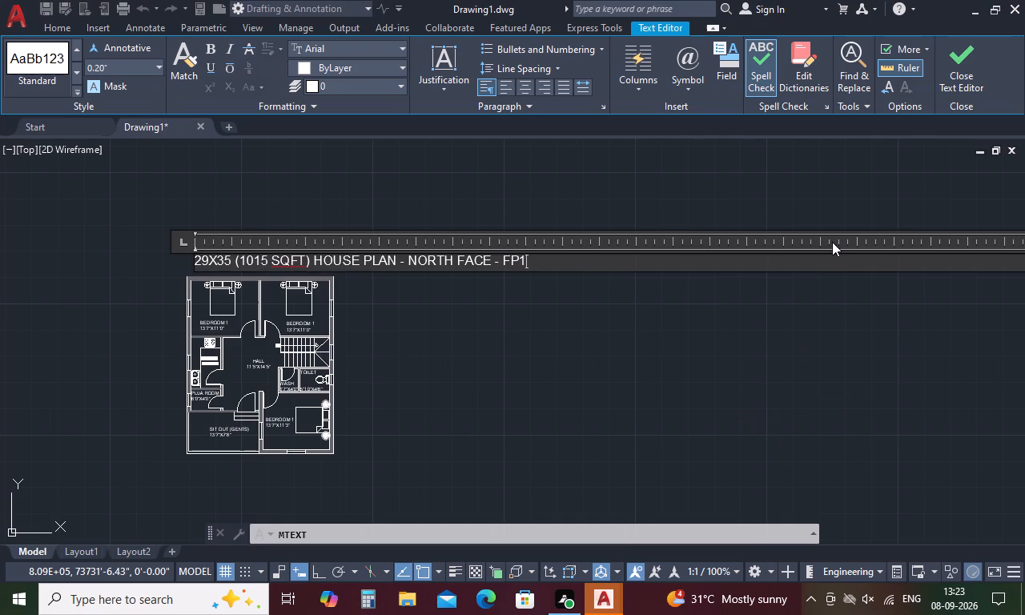
text(075)
drag(580, 272, 237, 268)
click(568, 376)
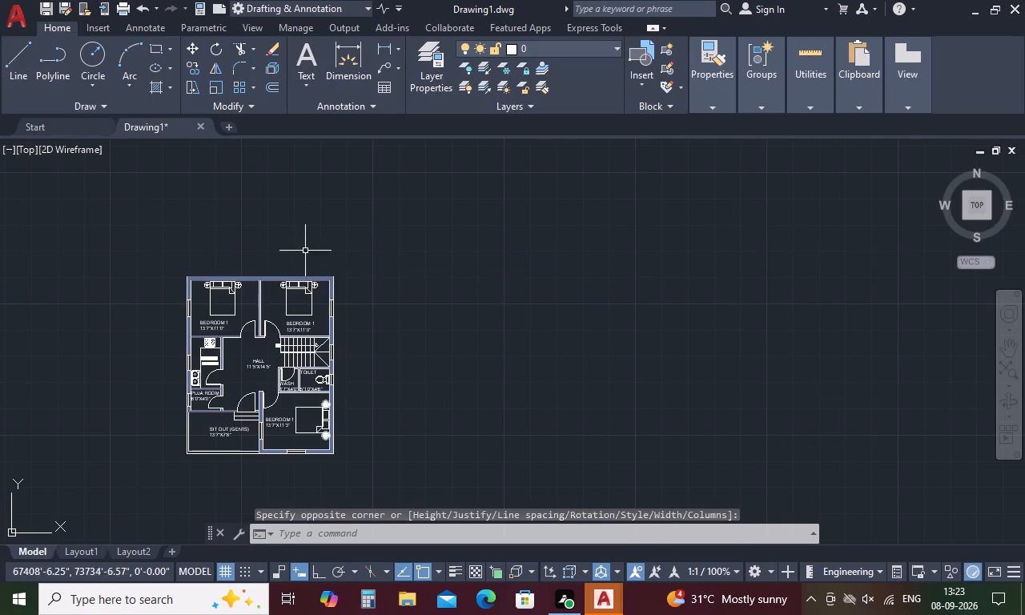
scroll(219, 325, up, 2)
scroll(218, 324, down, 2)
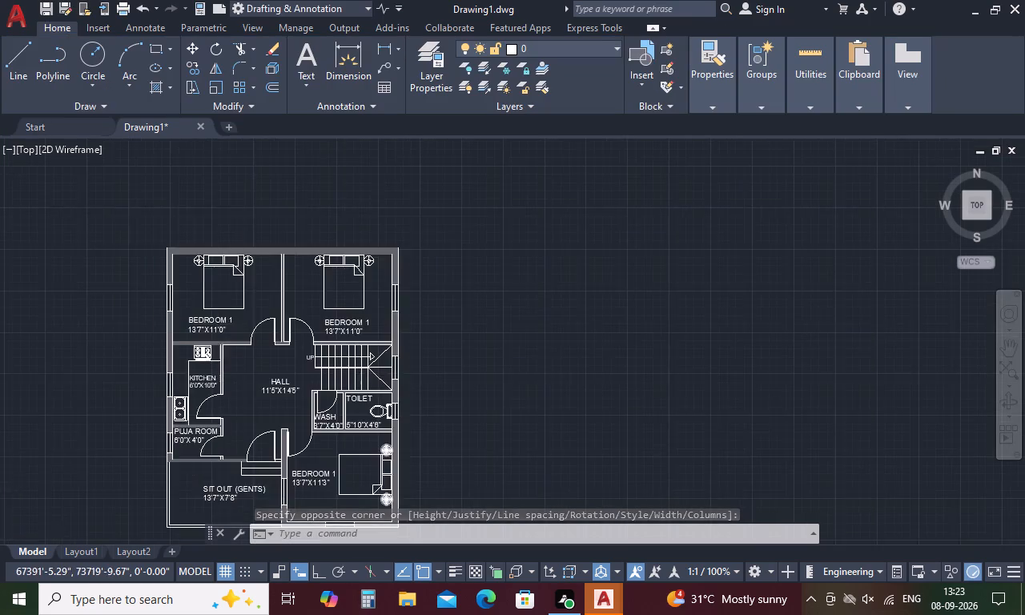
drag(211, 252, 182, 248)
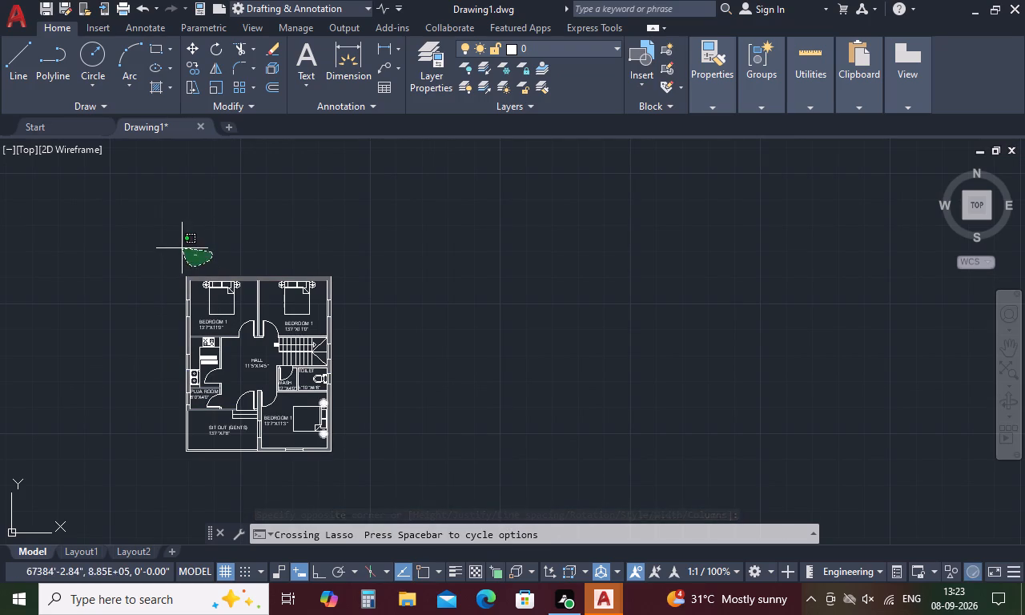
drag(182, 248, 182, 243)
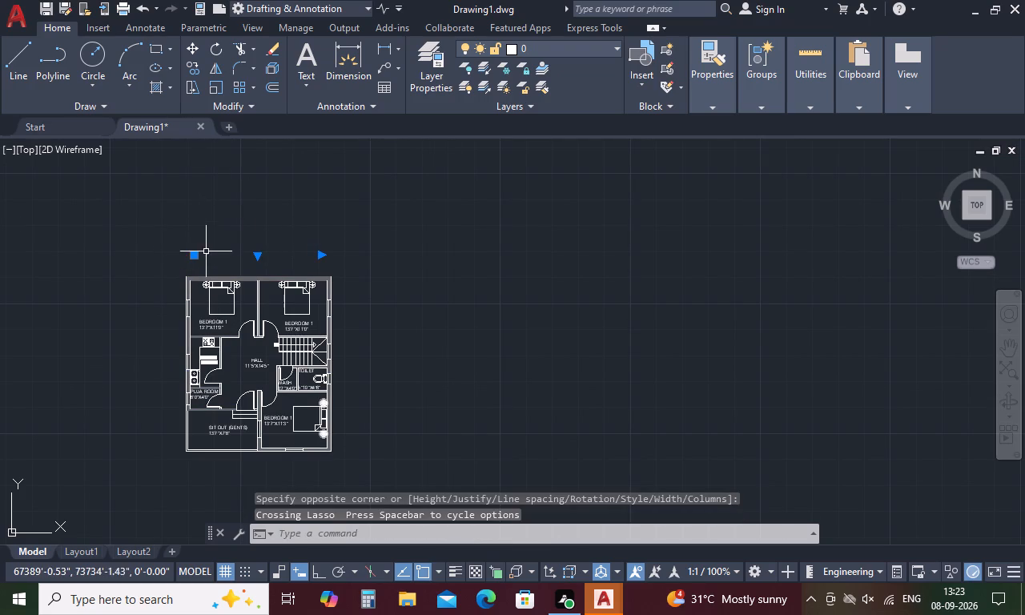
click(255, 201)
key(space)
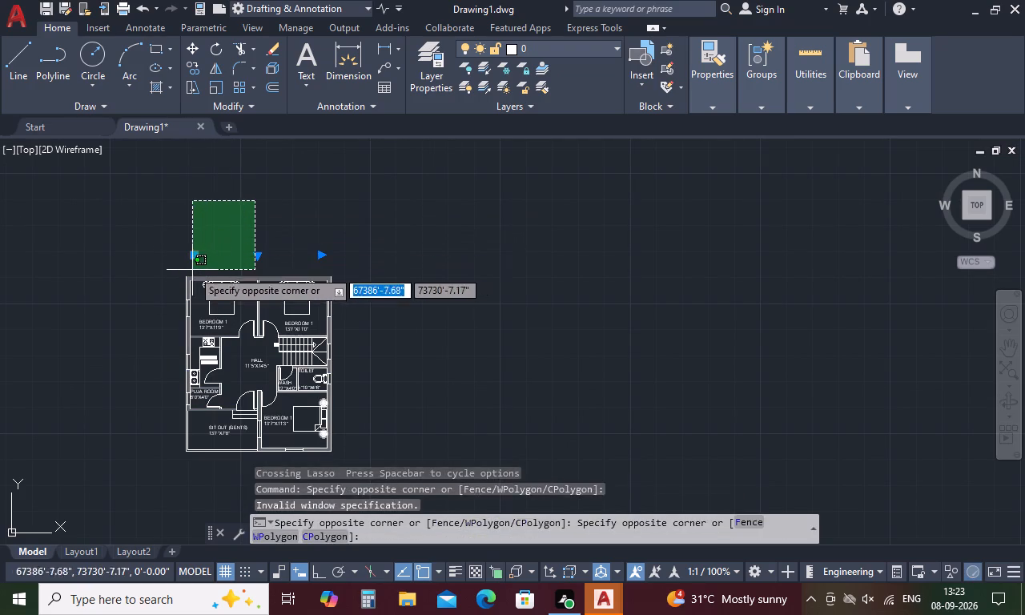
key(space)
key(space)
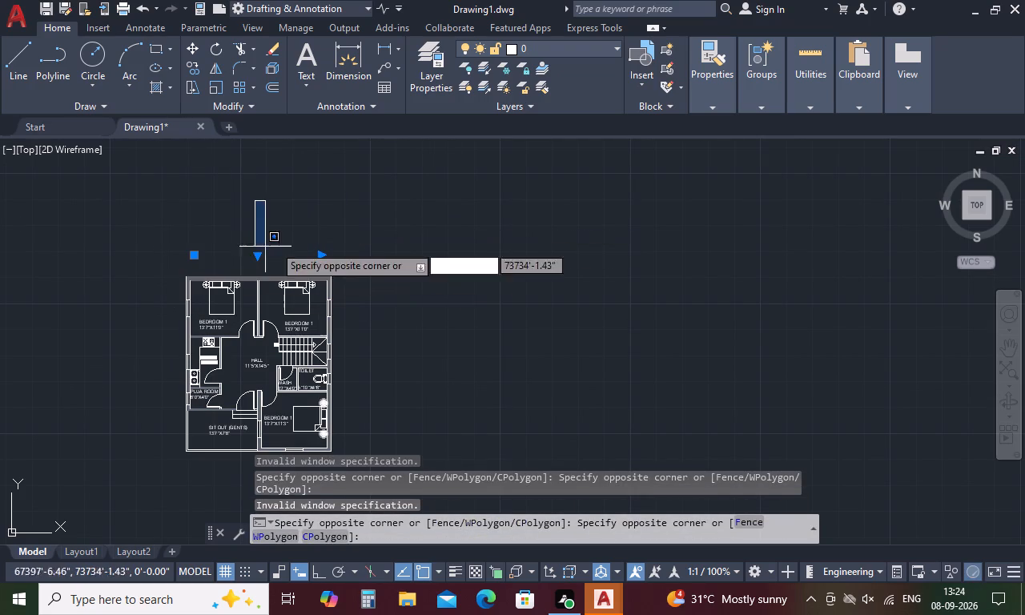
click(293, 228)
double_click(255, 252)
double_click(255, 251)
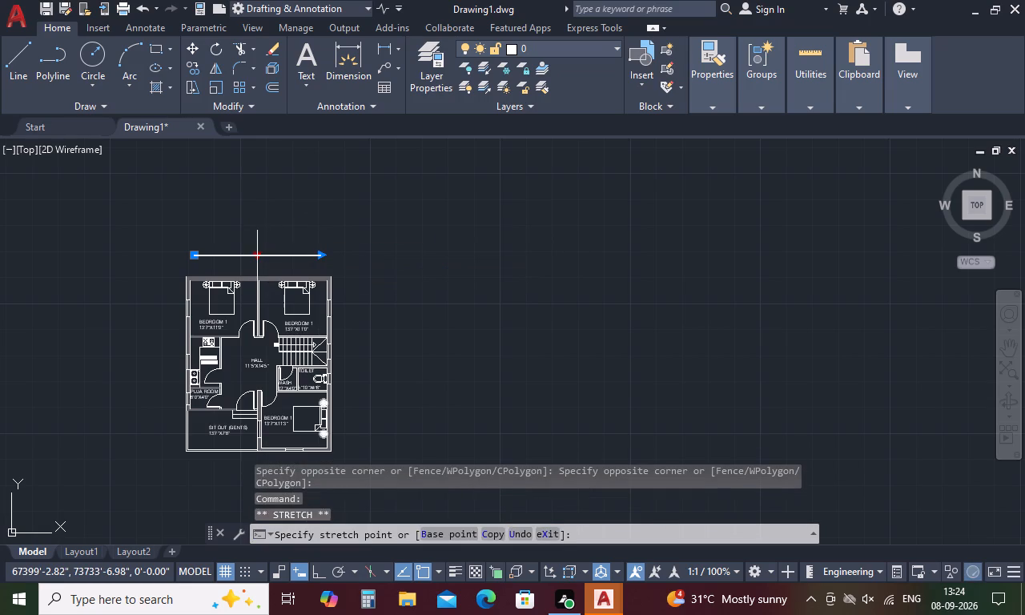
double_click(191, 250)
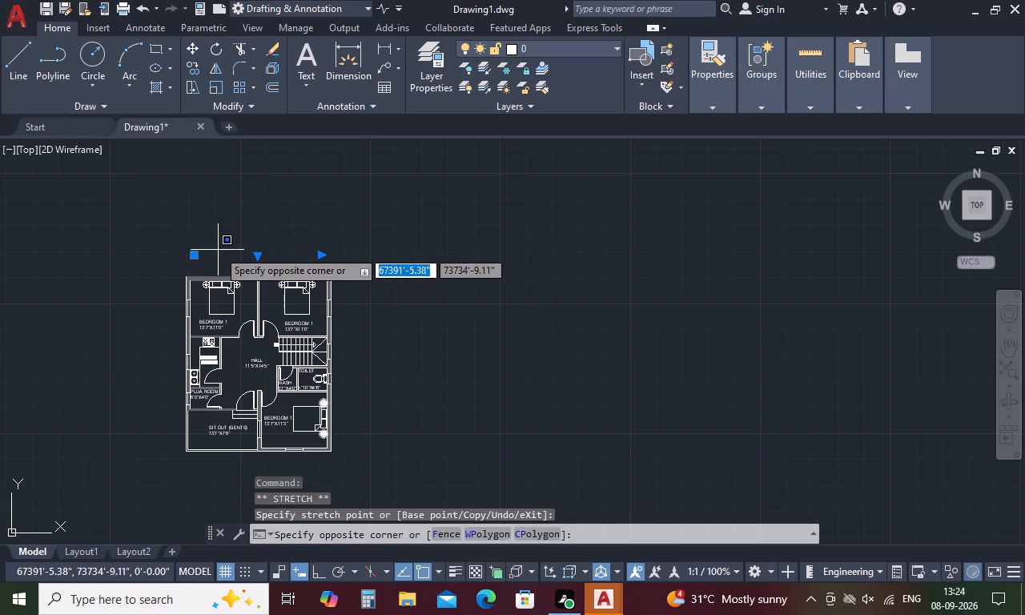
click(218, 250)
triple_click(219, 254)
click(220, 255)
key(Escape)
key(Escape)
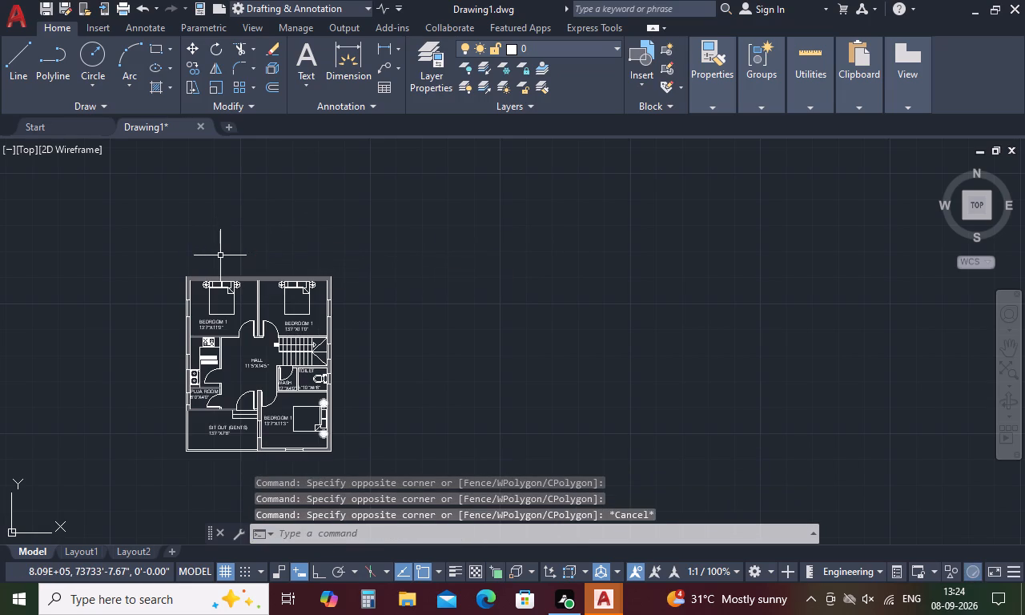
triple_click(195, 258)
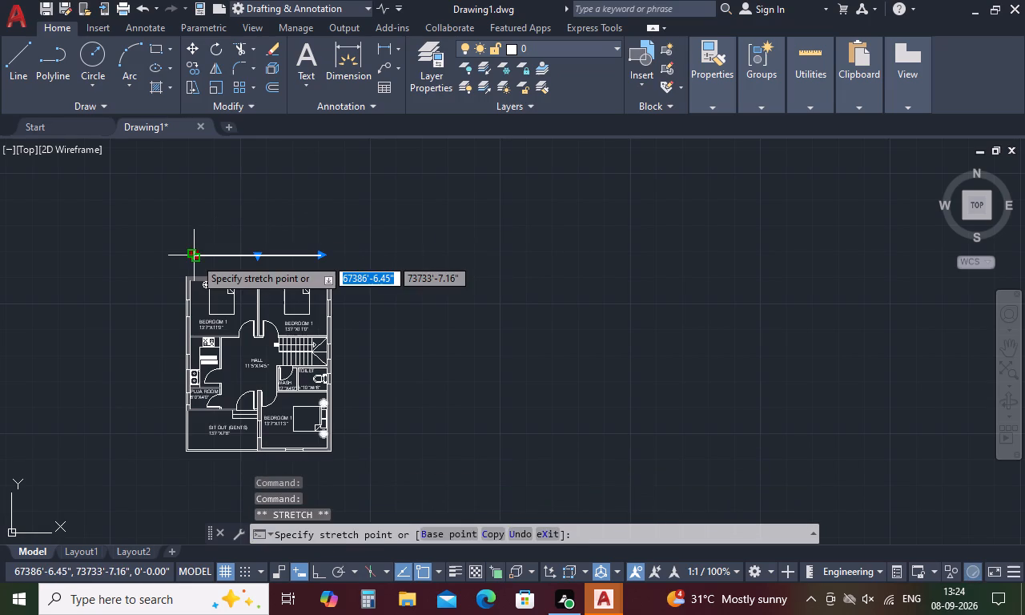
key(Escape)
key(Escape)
Reopen the title text above the floor plan, set all of it to height 8 and bold, and finish editing.
triple_click(198, 257)
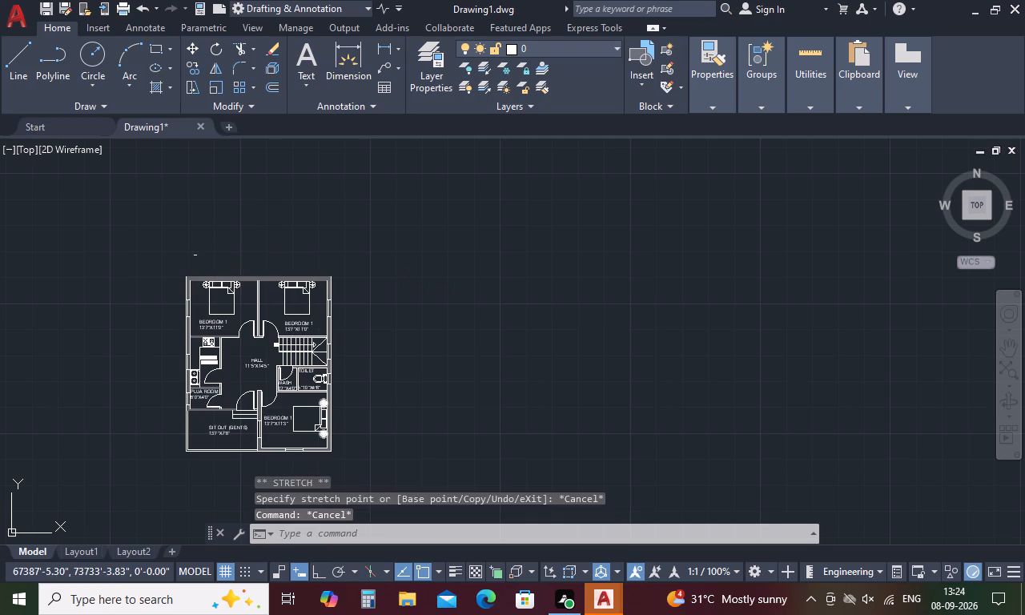
drag(601, 251, 295, 273)
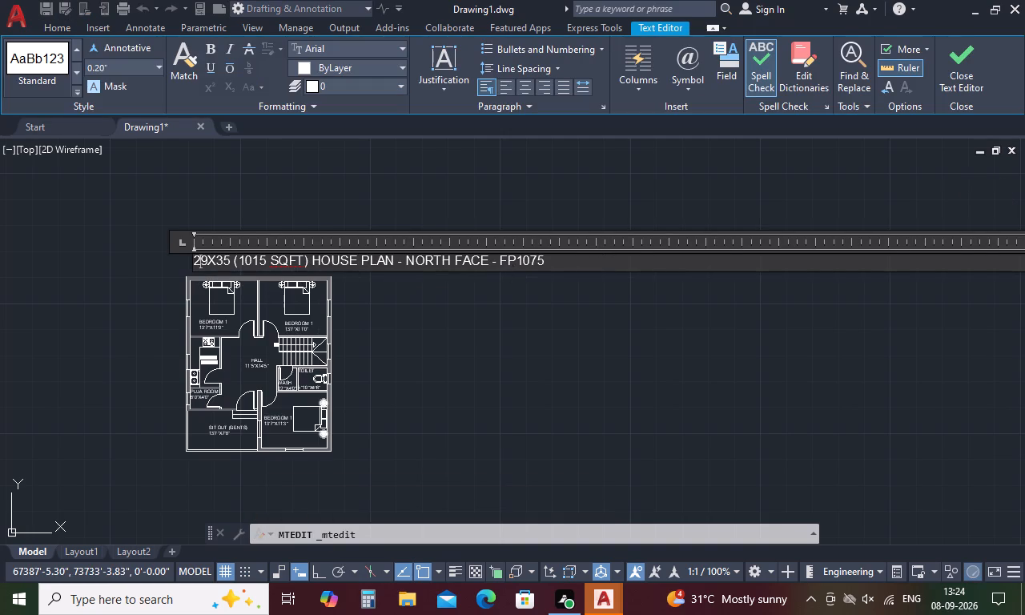
drag(558, 259, 147, 271)
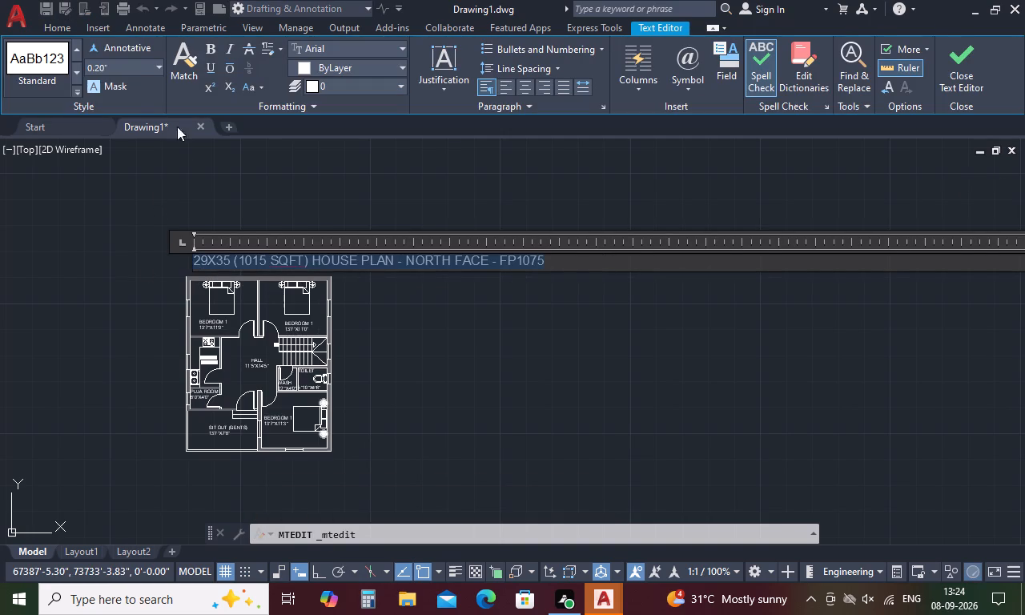
click(148, 70)
key(BackSpace)
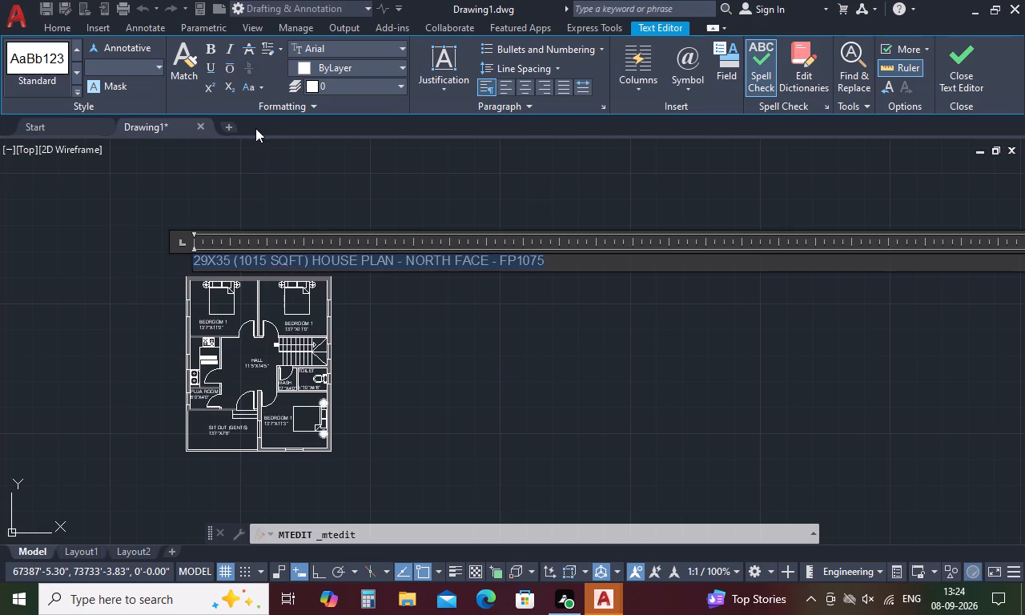
key(8)
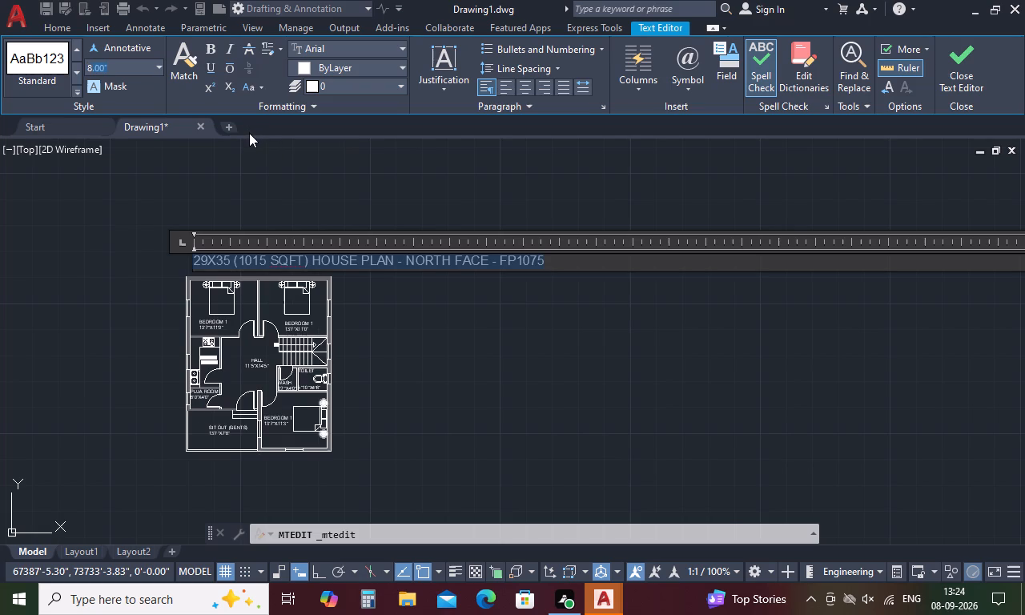
key(Return)
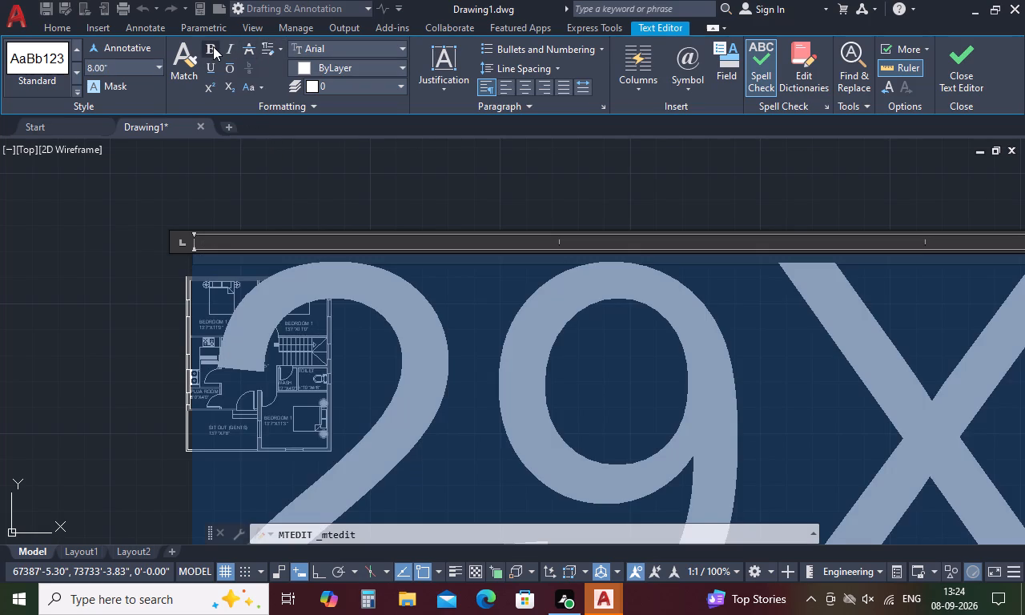
click(213, 46)
scroll(344, 140, down, 7)
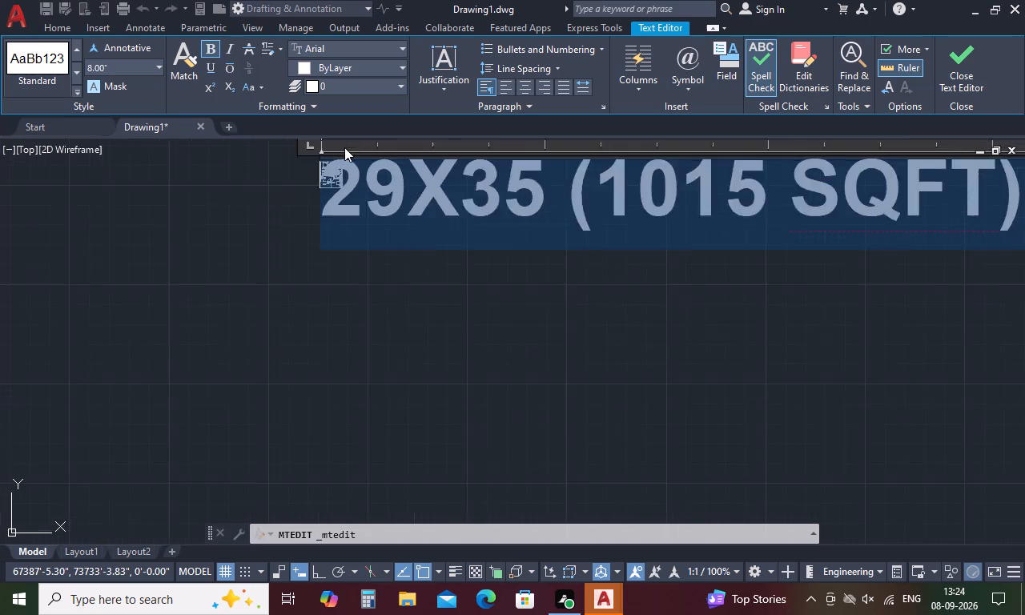
click(496, 251)
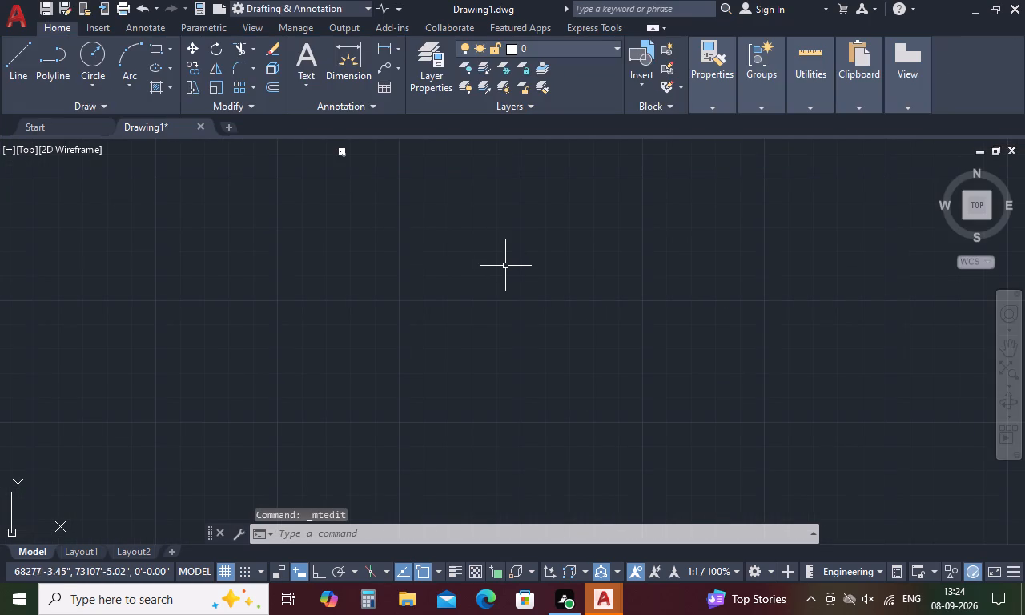
Add a multiline text just below the floor plan, slightly narrower than the plan, reading "GROUND FLOOR PLAN".
scroll(312, 138, up, 3)
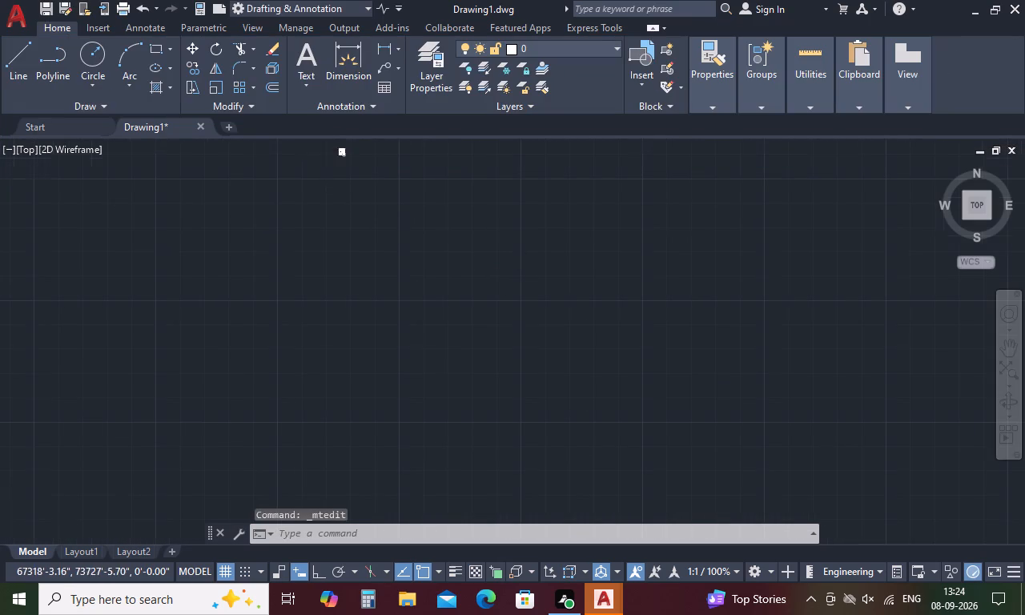
scroll(326, 149, up, 4)
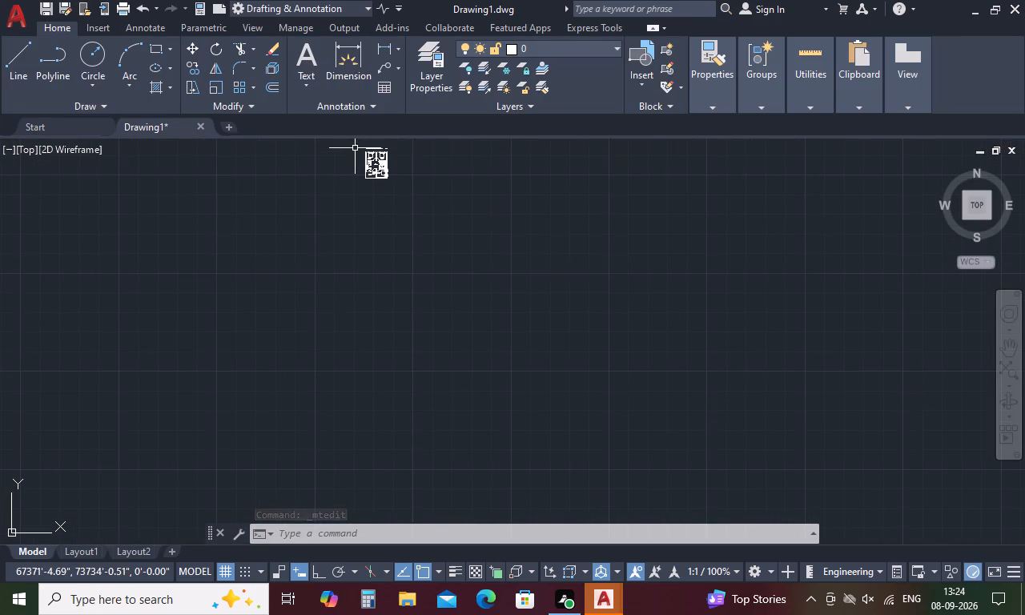
scroll(355, 147, up, 6)
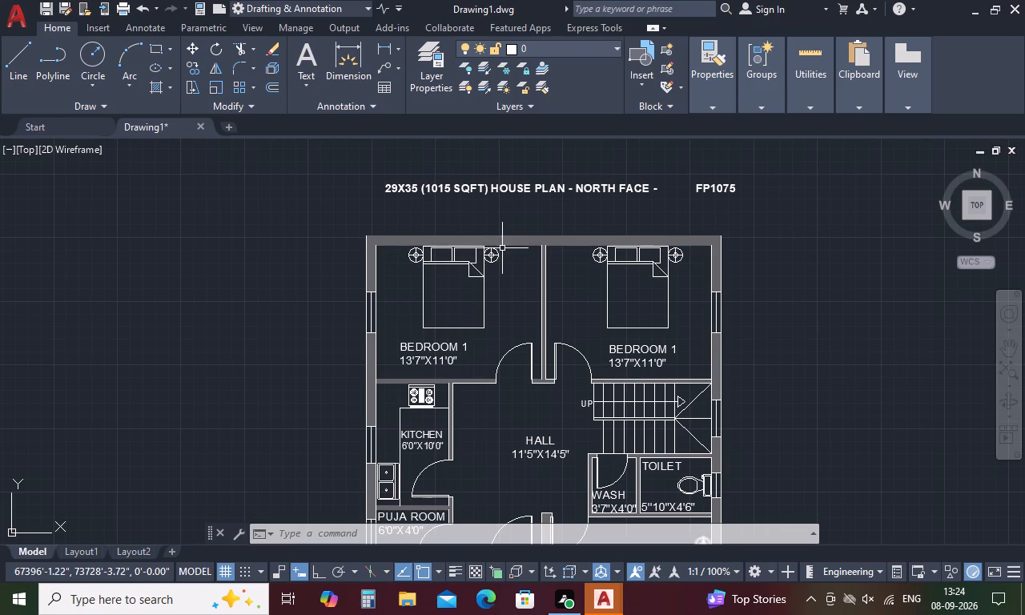
scroll(507, 231, down, 2)
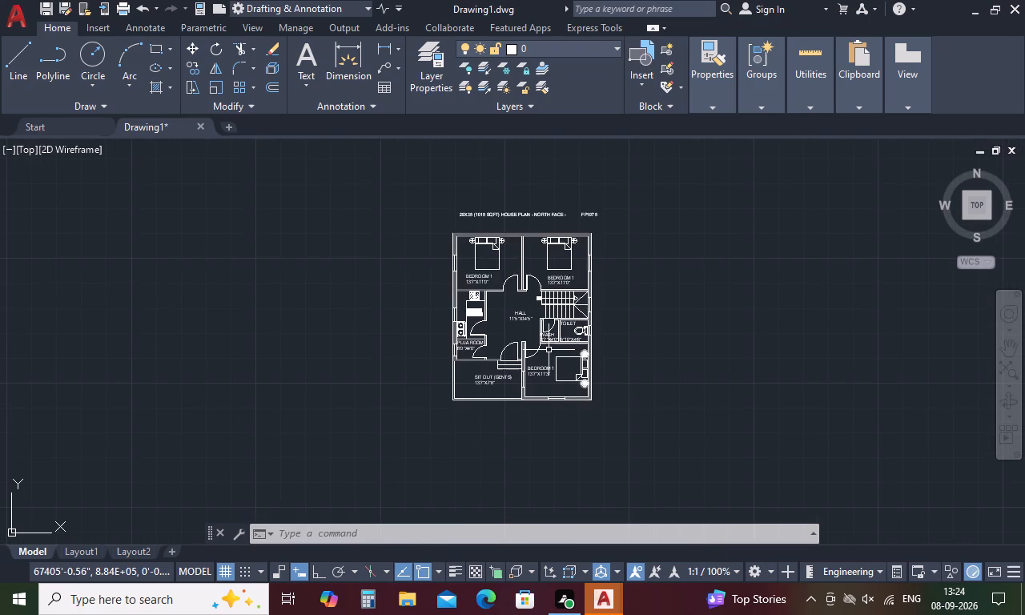
key(t)
key(space)
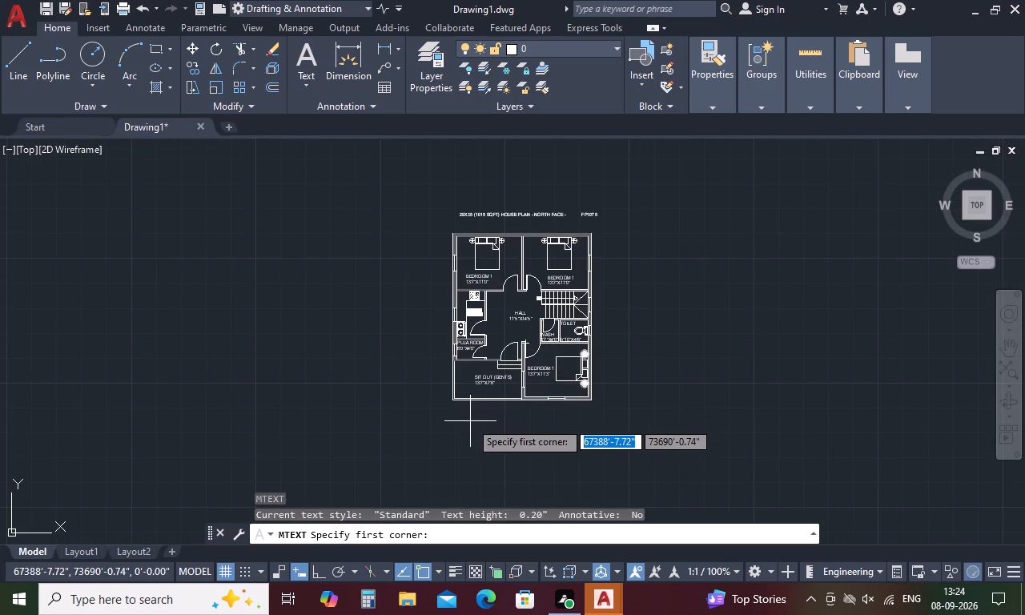
click(470, 421)
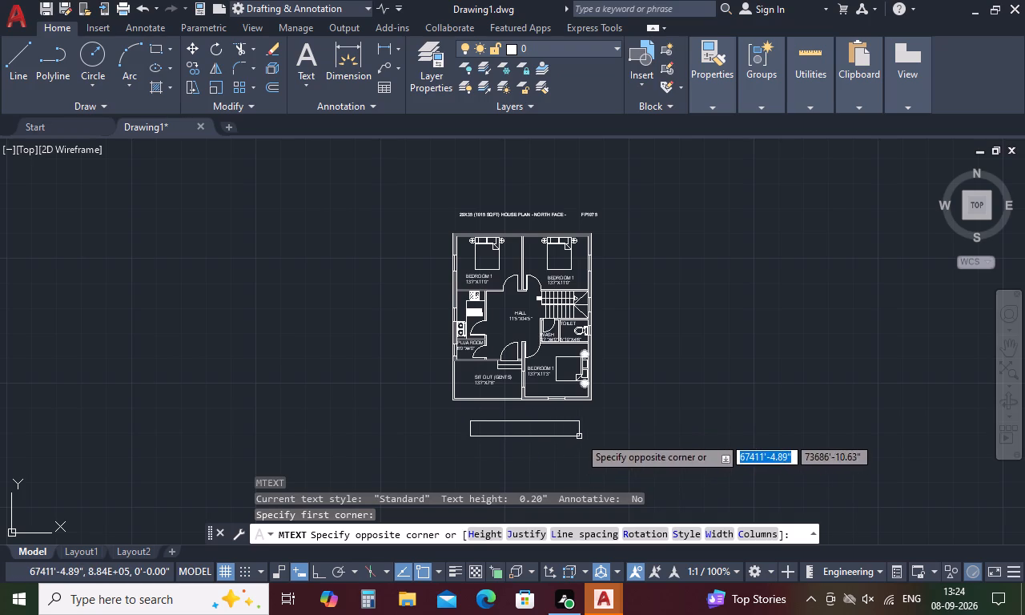
click(579, 436)
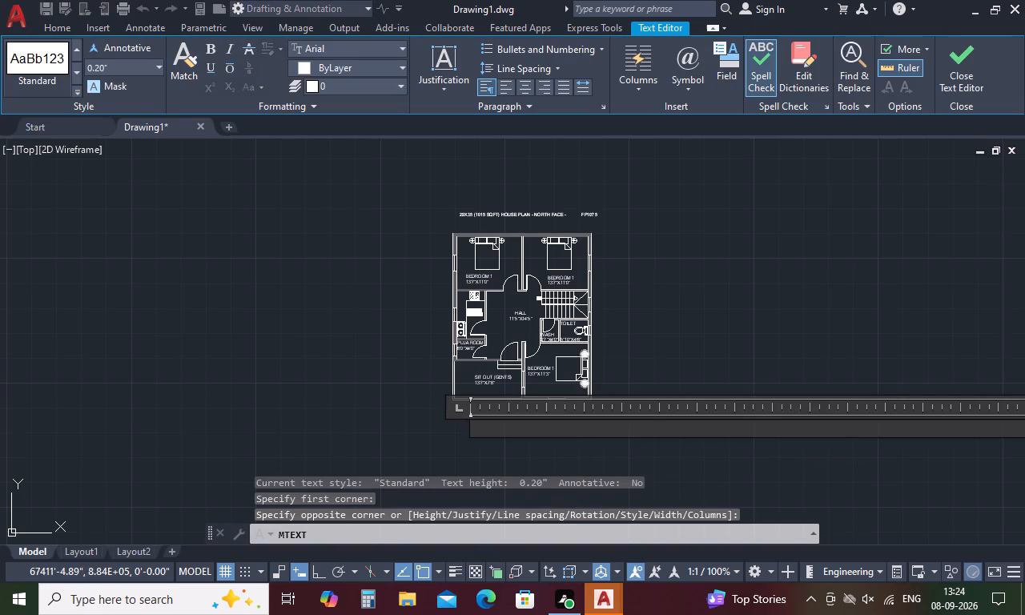
text(GRO)
key(u)
key(n)
key(f)
key(BackSpace)
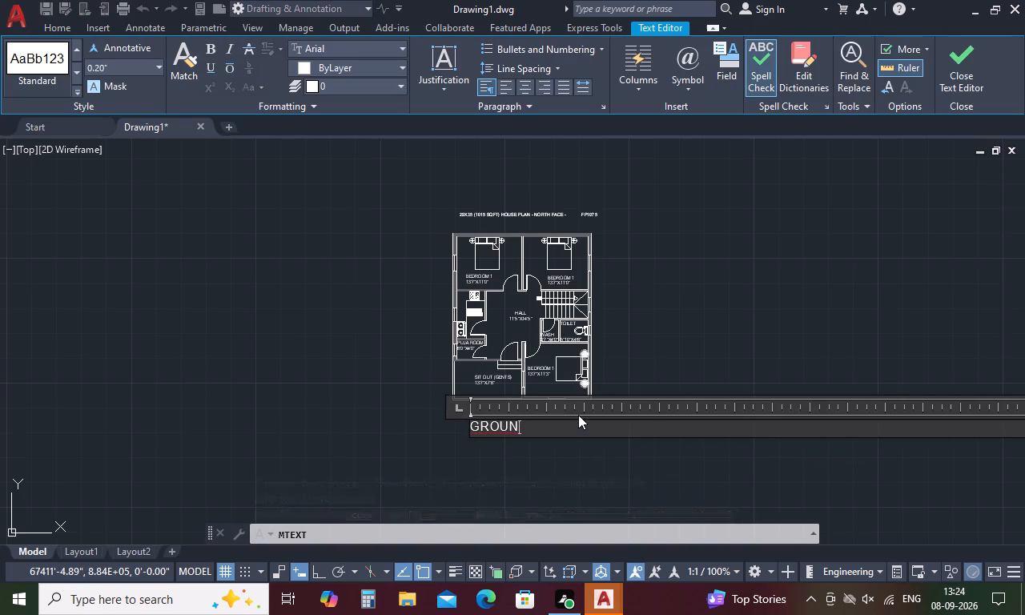
text(D FL)
text(OOR PLAN)
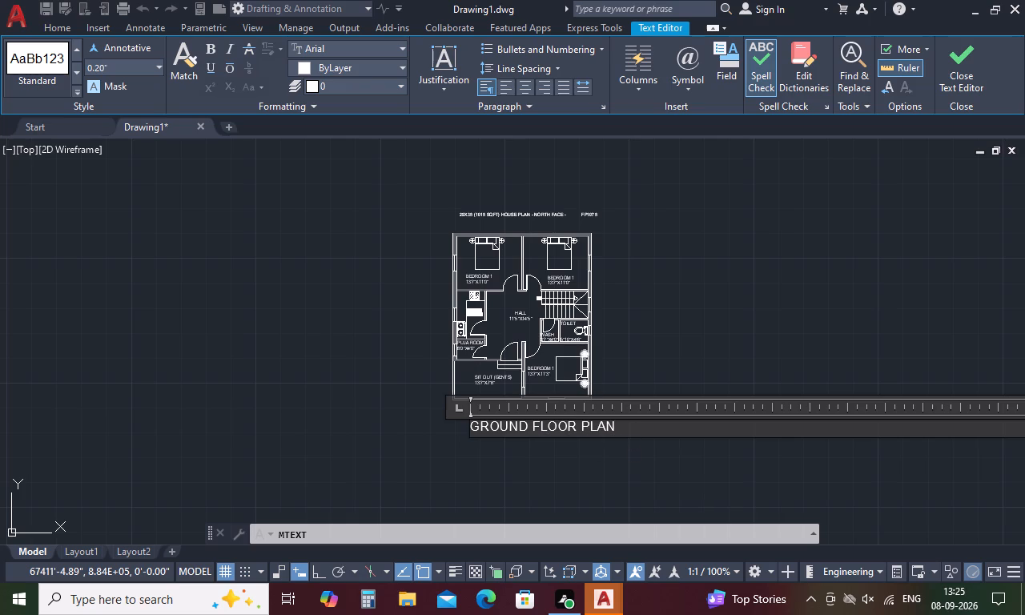
Set the whole GROUND FLOOR PLAN text to height 8 and bold, and finish editing it.
drag(635, 432, 427, 409)
click(118, 69)
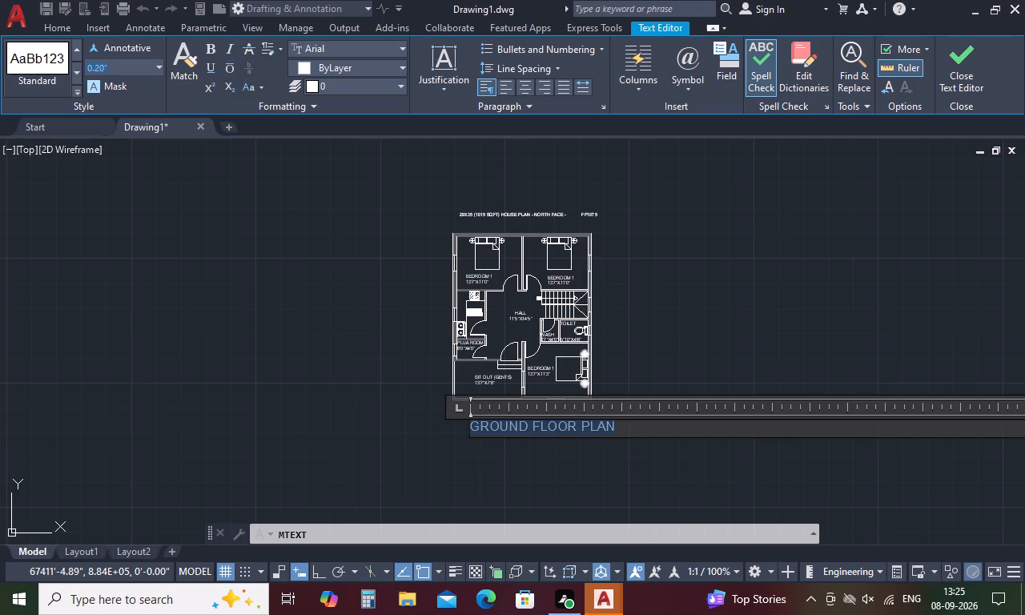
key(BackSpace)
key(8)
key(Return)
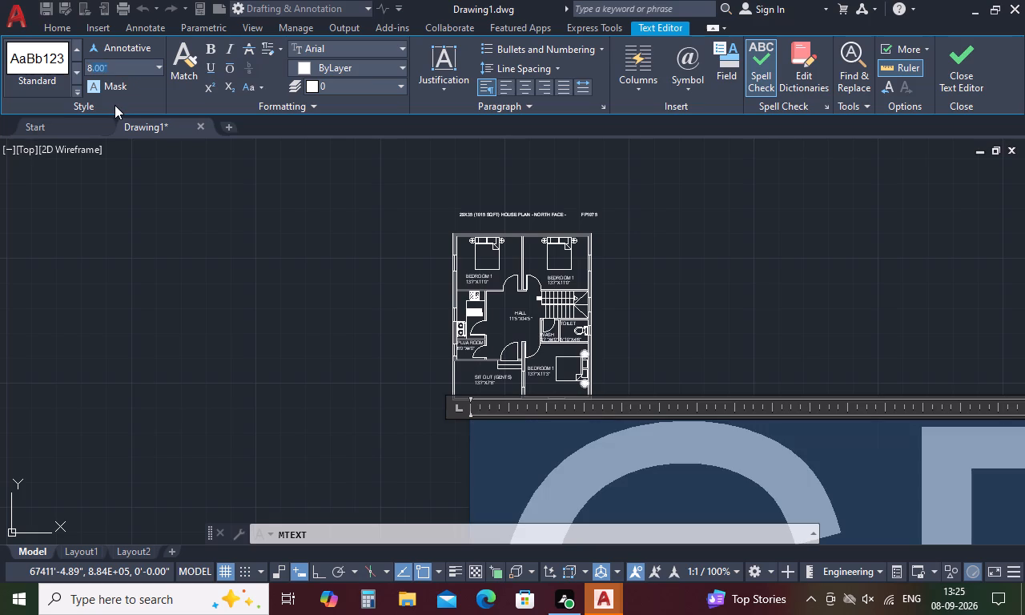
click(207, 48)
click(340, 244)
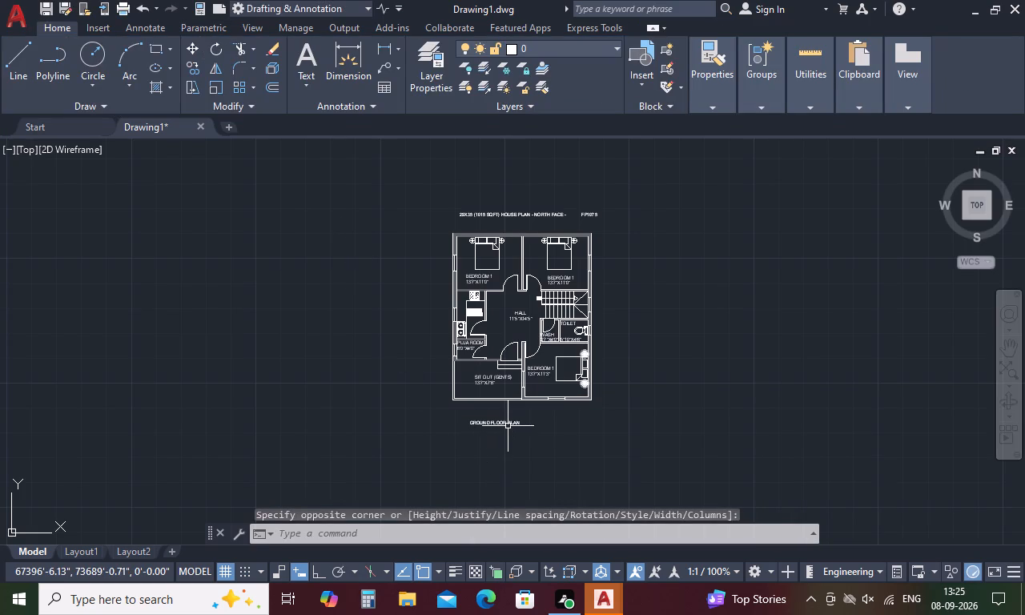
Move the GROUND FLOOR PLAN label closer to the plan's bottom wall, roughly centred under the plan.
click(508, 425)
key(m)
key(space)
click(506, 425)
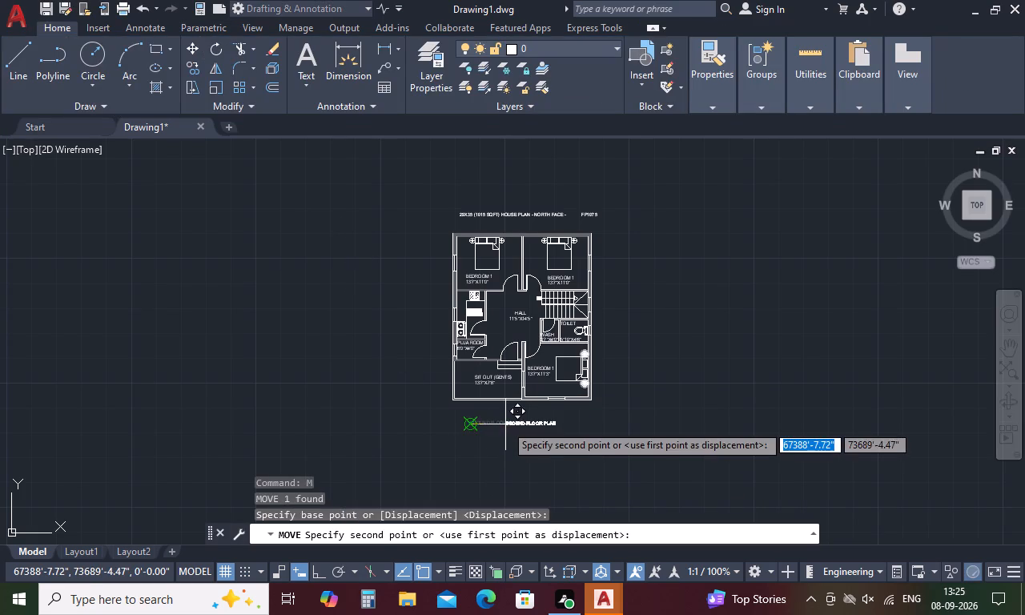
scroll(512, 413, up, 2)
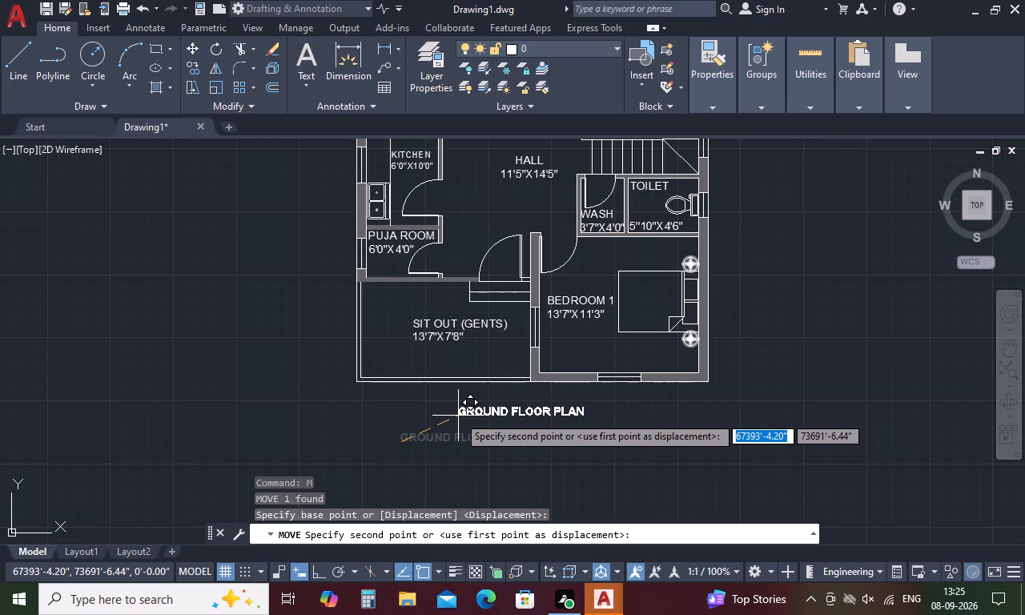
click(458, 416)
Open the Standard dimension style for modification and set its arrow size to 7.
scroll(469, 427, down, 2)
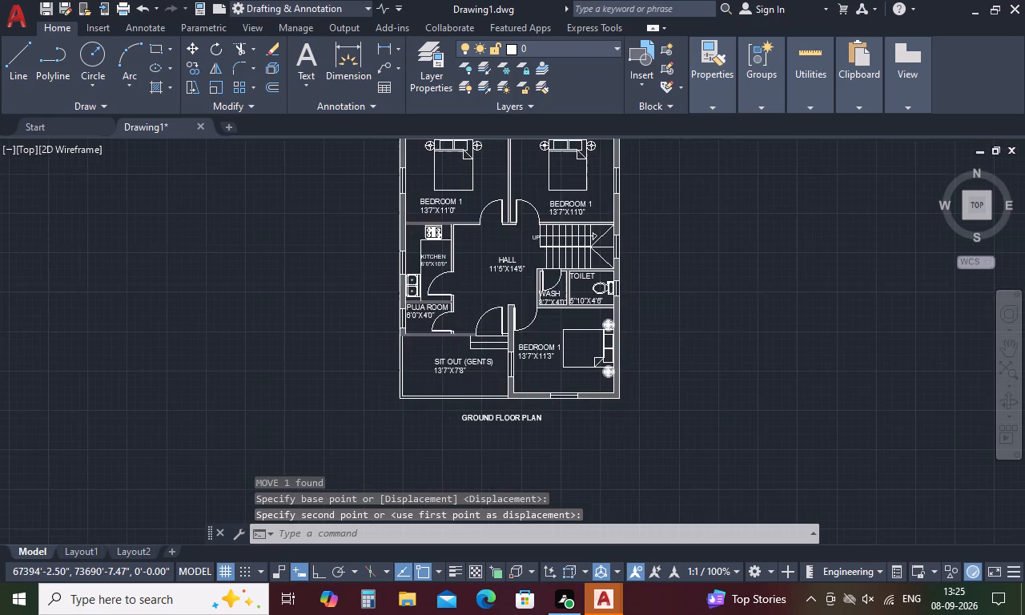
text(D)
key(space)
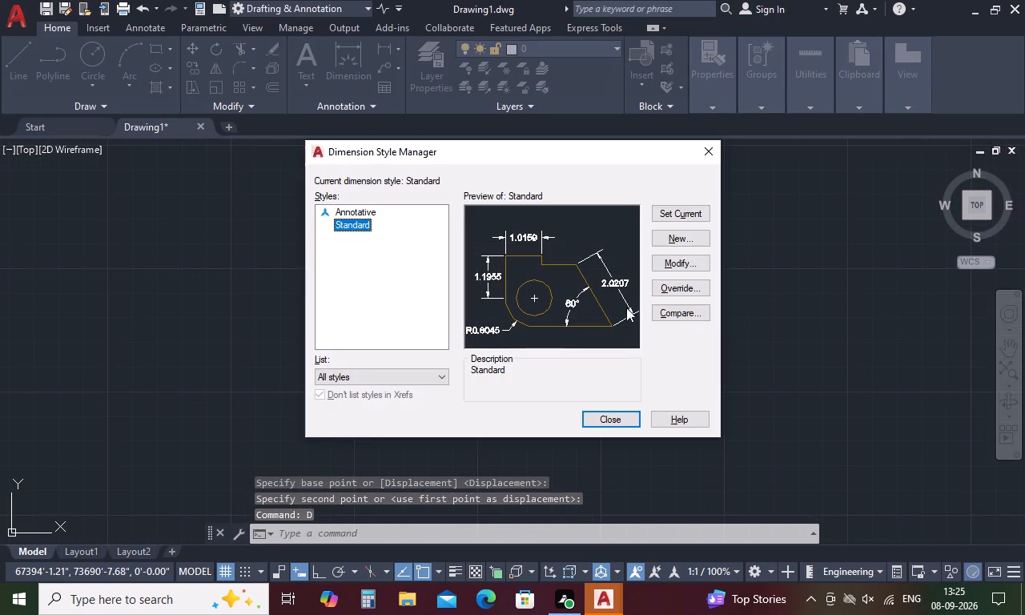
click(653, 265)
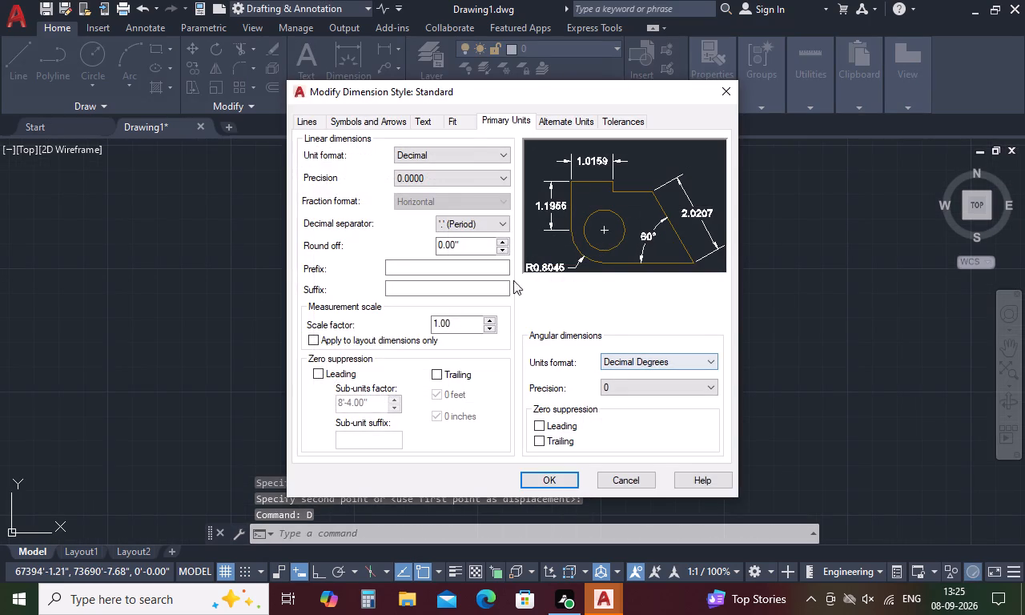
click(345, 118)
click(340, 279)
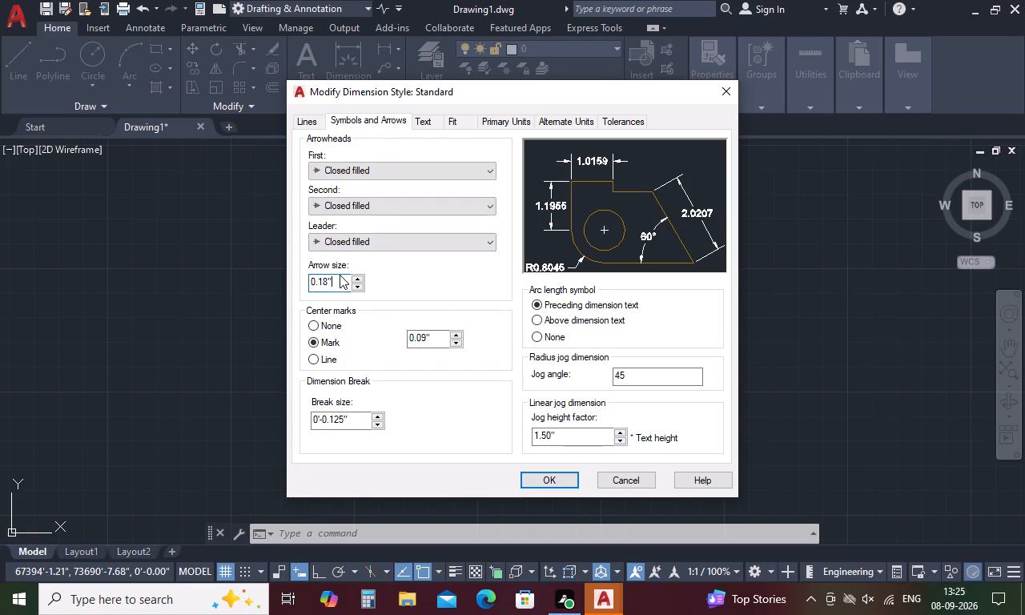
key(BackSpace)
key(BackSpace)
key(BackSpace)
key(BackSpace)
key(7)
key(Return)
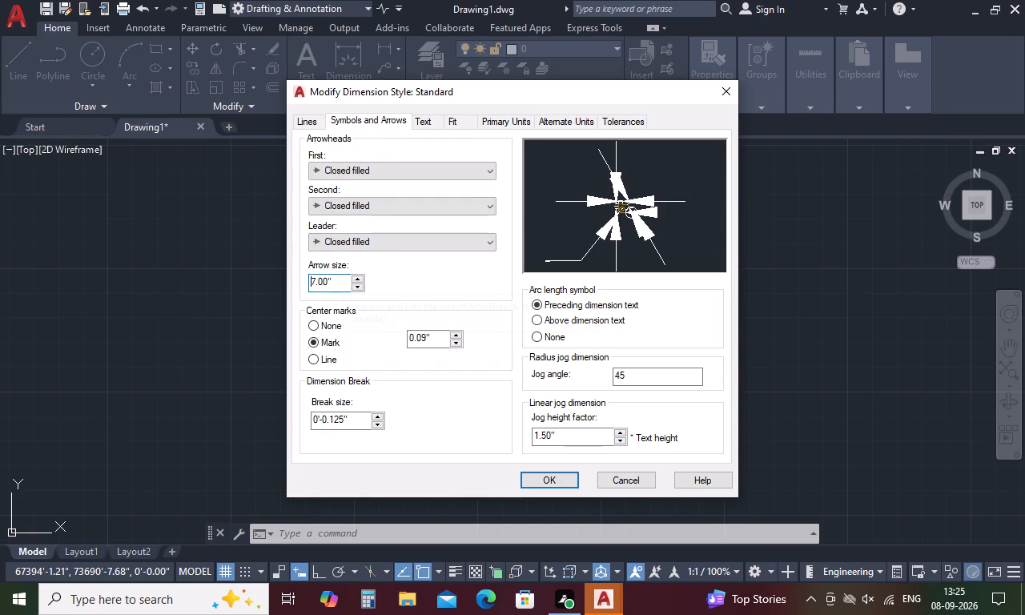
Set the Standard dimension style's text height to 8.
click(419, 123)
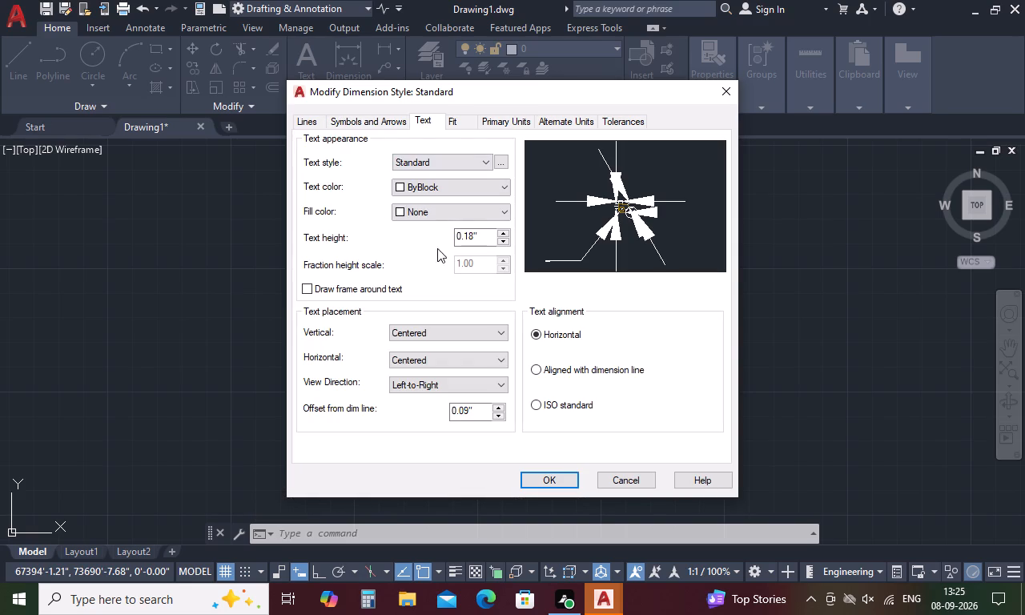
click(471, 245)
click(479, 233)
key(BackSpace)
key(BackSpace)
key(BackSpace)
key(BackSpace)
key(BackSpace)
key(BackSpace)
key(BackSpace)
key(BackSpace)
key(BackSpace)
key(BackSpace)
key(BackSpace)
key(8)
key(Return)
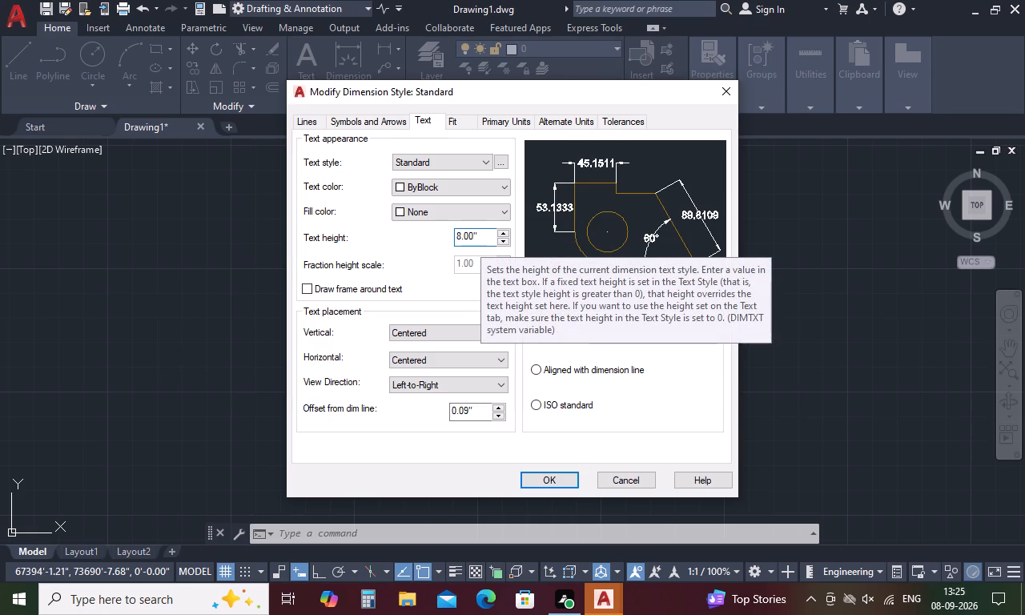
Set the style's primary units to Engineering with 0'-0" precision, then save the style and close the manager.
click(509, 120)
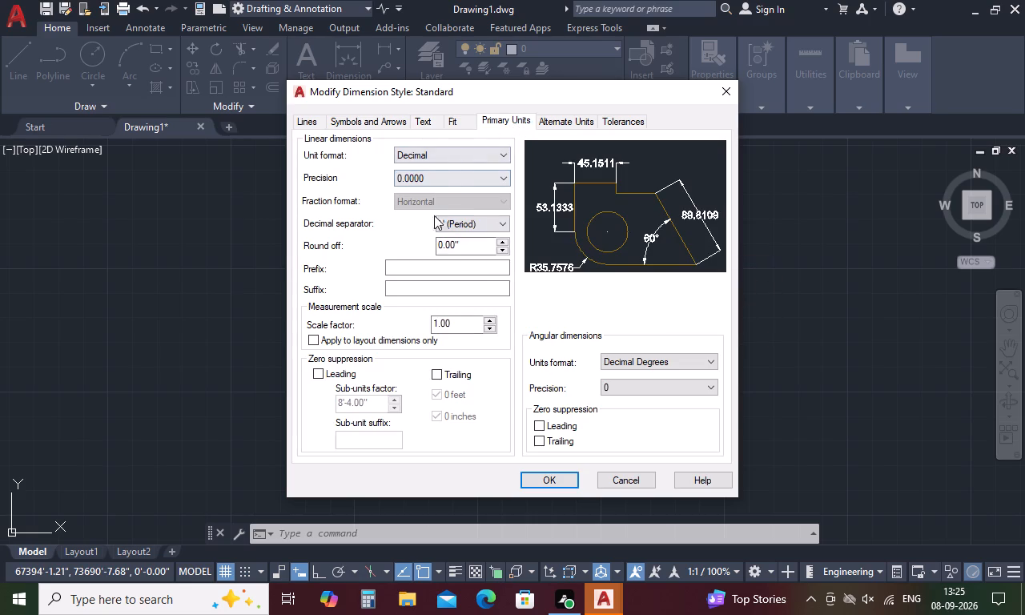
click(456, 153)
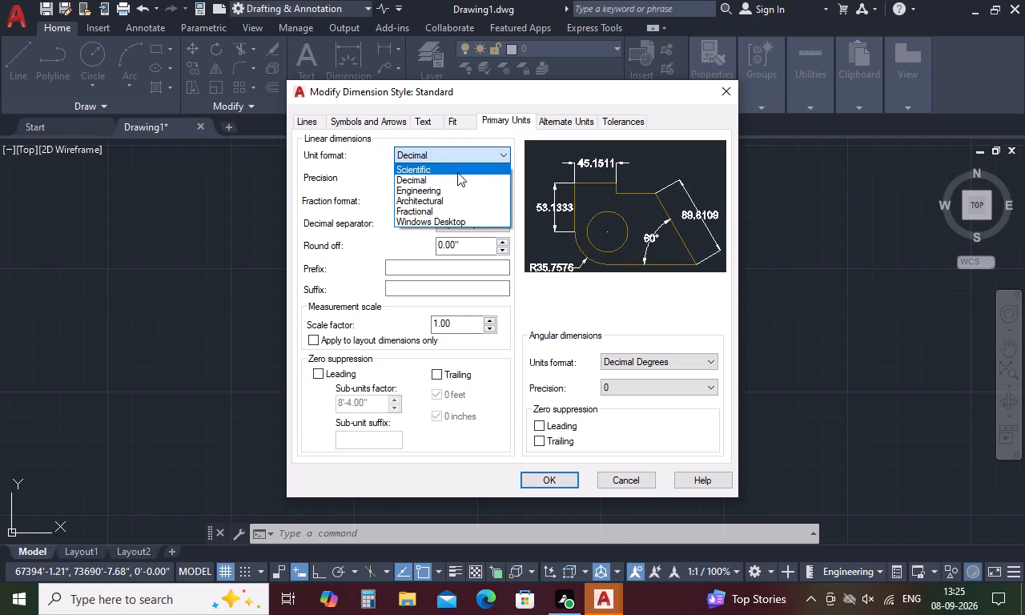
drag(456, 191, 458, 198)
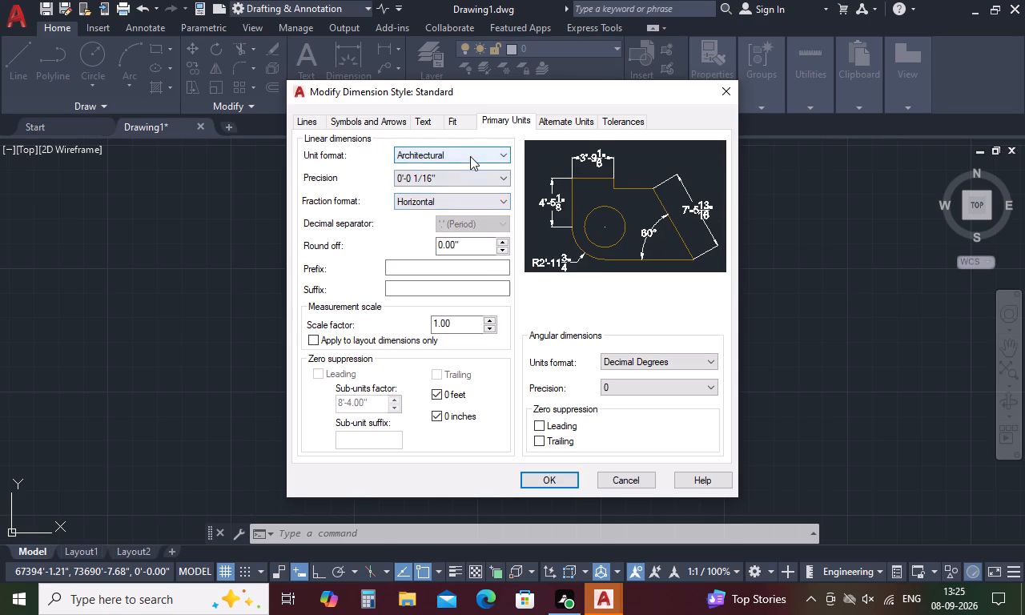
click(470, 156)
click(460, 187)
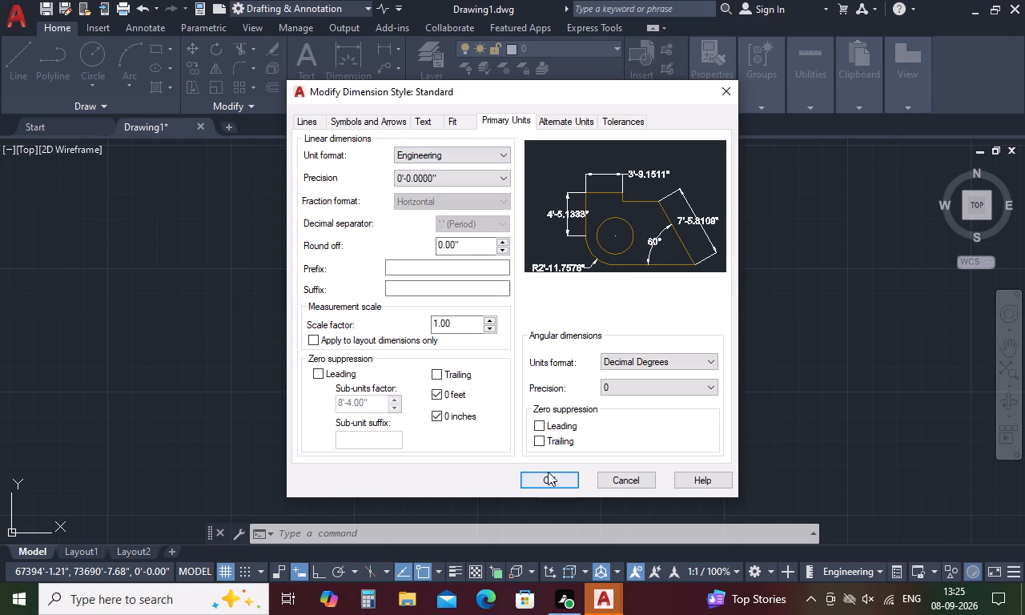
click(491, 179)
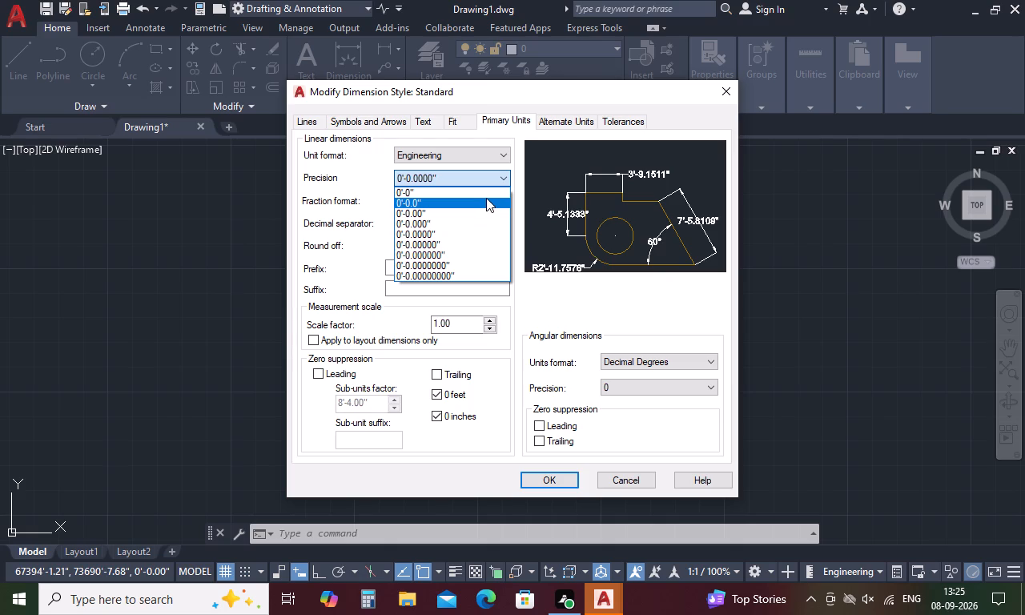
click(490, 191)
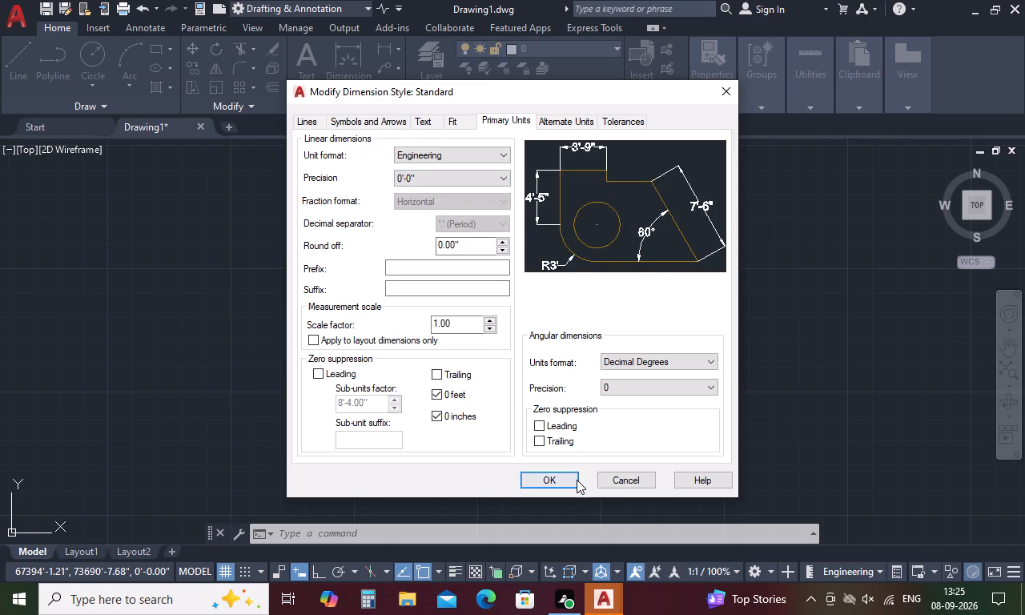
click(577, 480)
click(608, 424)
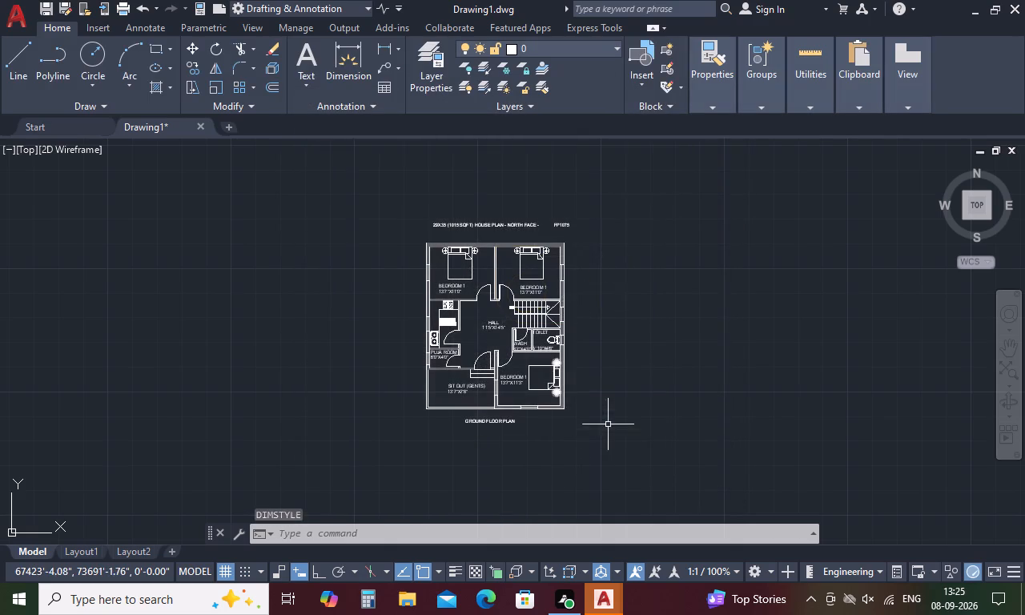
Add a linear dimension for the plan's overall width between its top outer corners, placed just above the top wall.
click(384, 46)
scroll(428, 231, up, 3)
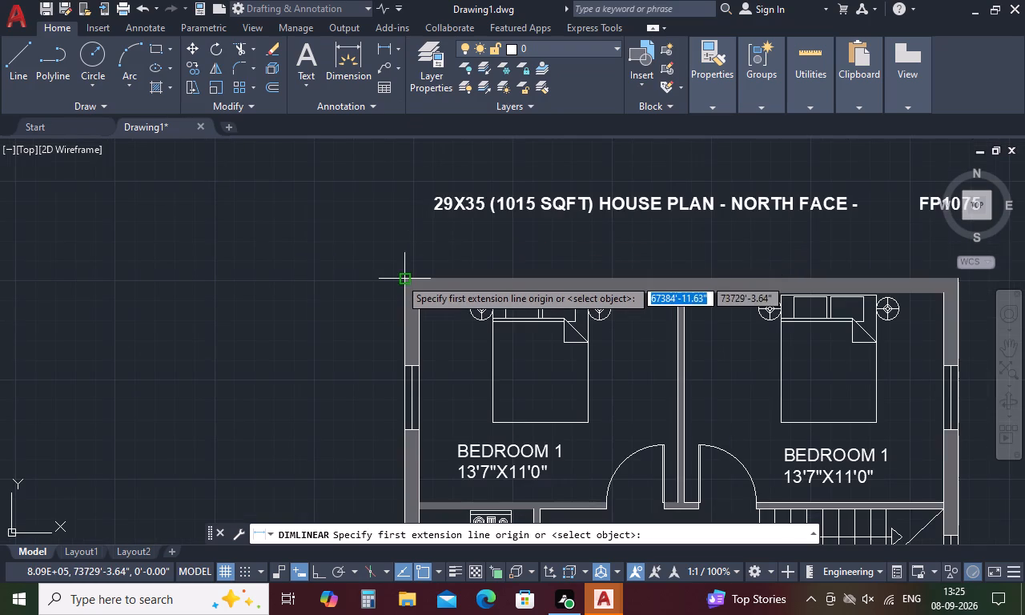
scroll(399, 279, up, 3)
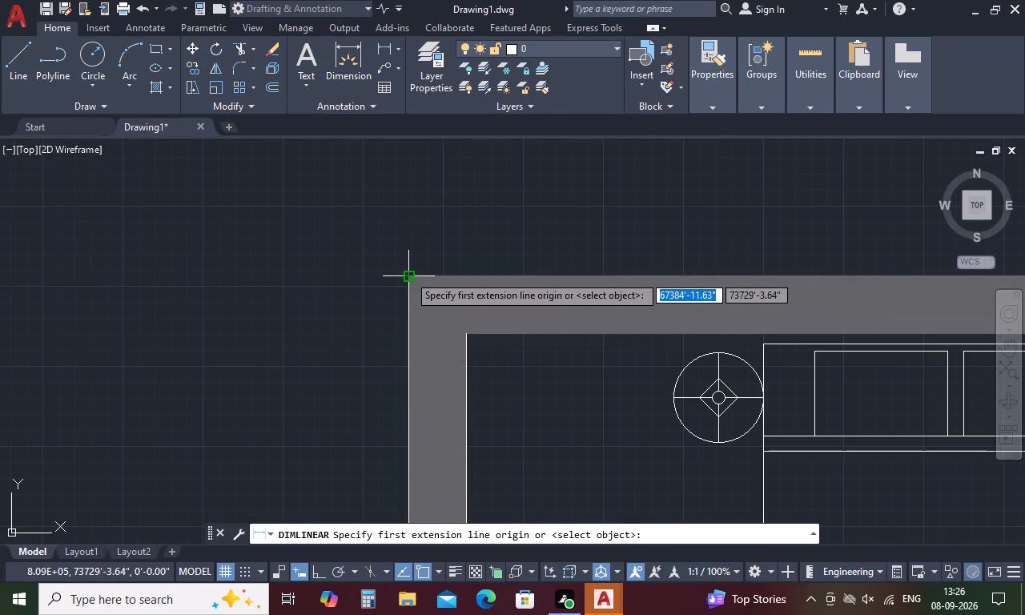
click(408, 275)
scroll(409, 274, down, 4)
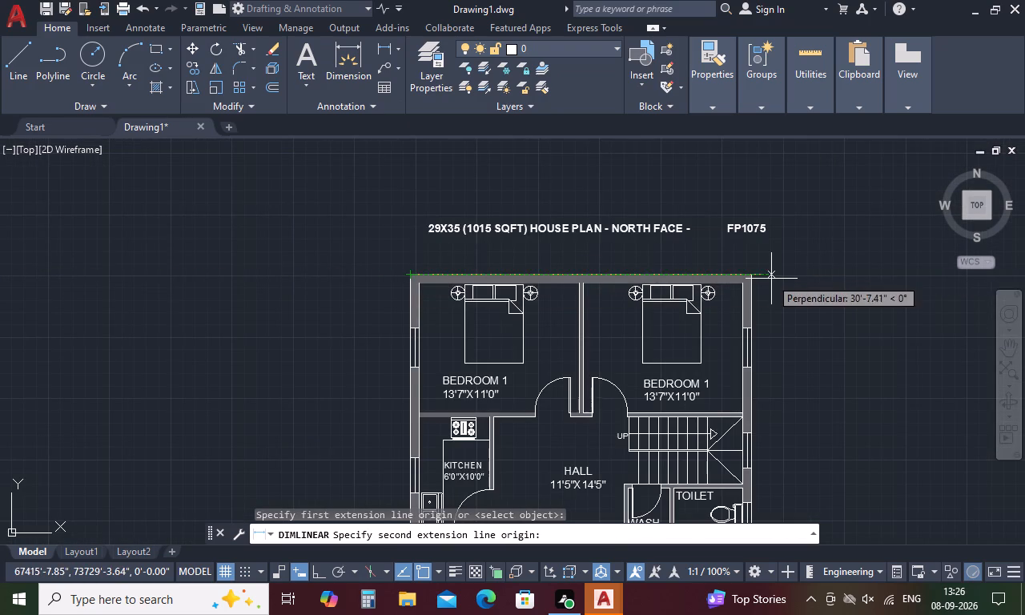
scroll(770, 278, up, 4)
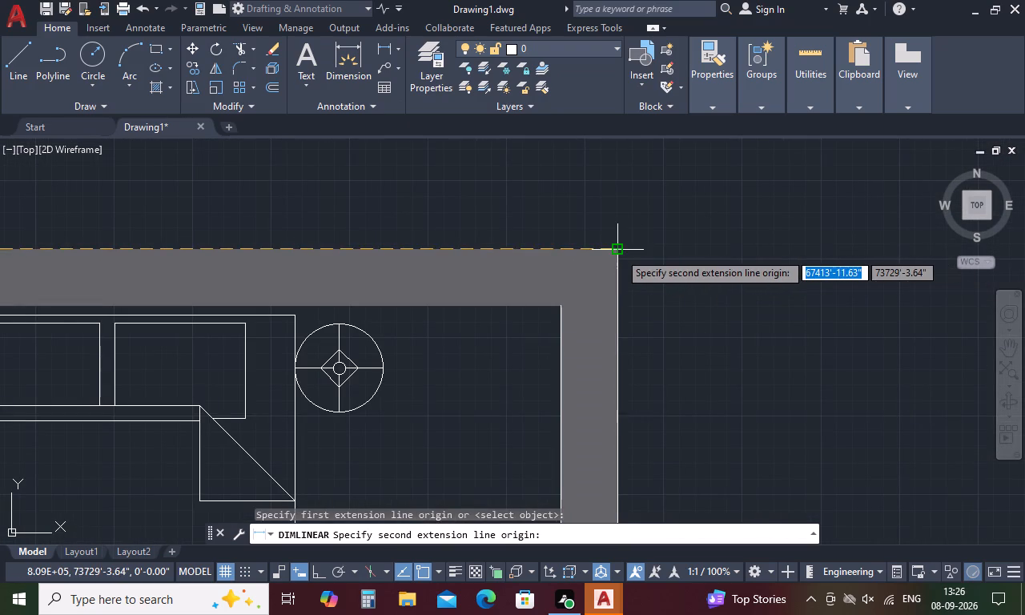
click(621, 252)
scroll(621, 206, down, 3)
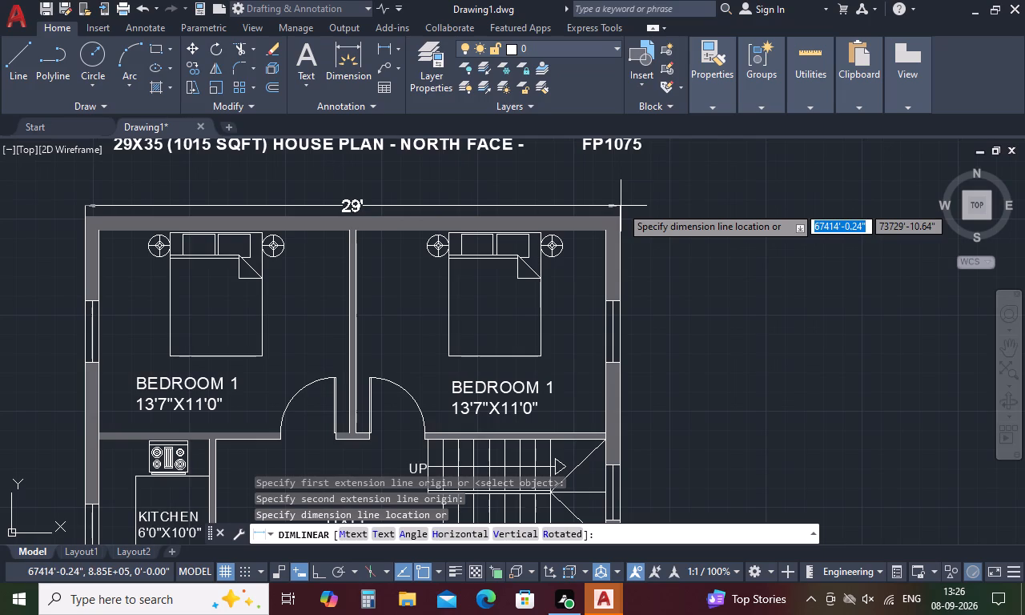
click(624, 201)
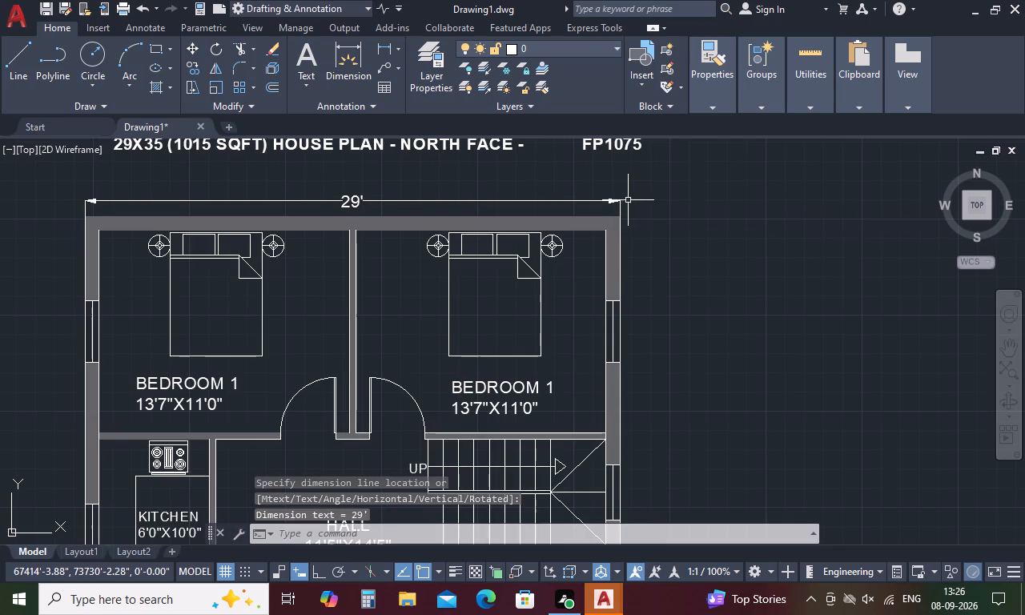
Add a linear dimension for the plan's overall height between its left outer corners, placed about 1'-3" outside the left wall.
scroll(676, 208, down, 3)
key(space)
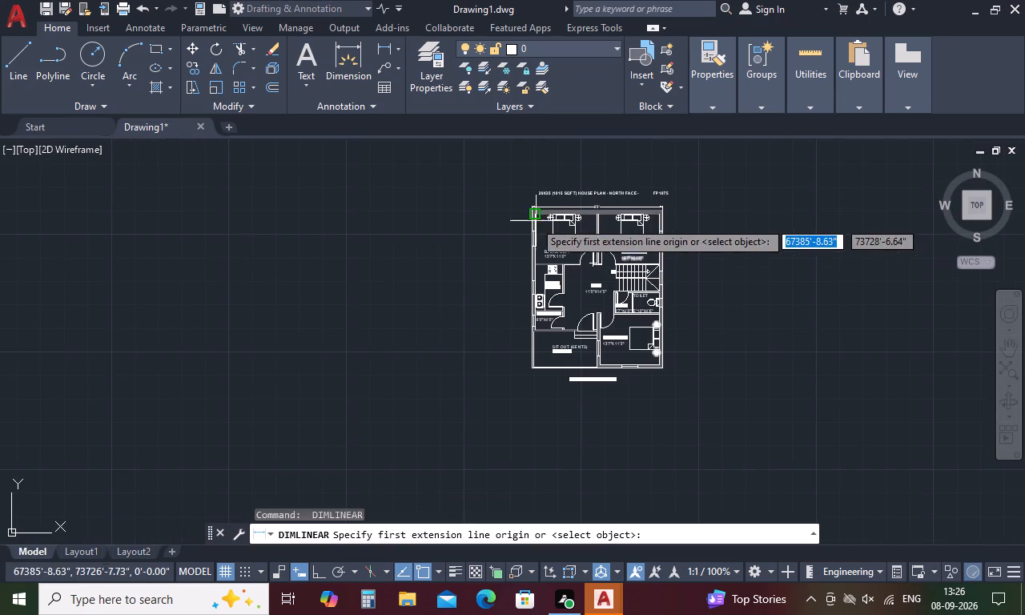
scroll(526, 203, up, 4)
click(549, 248)
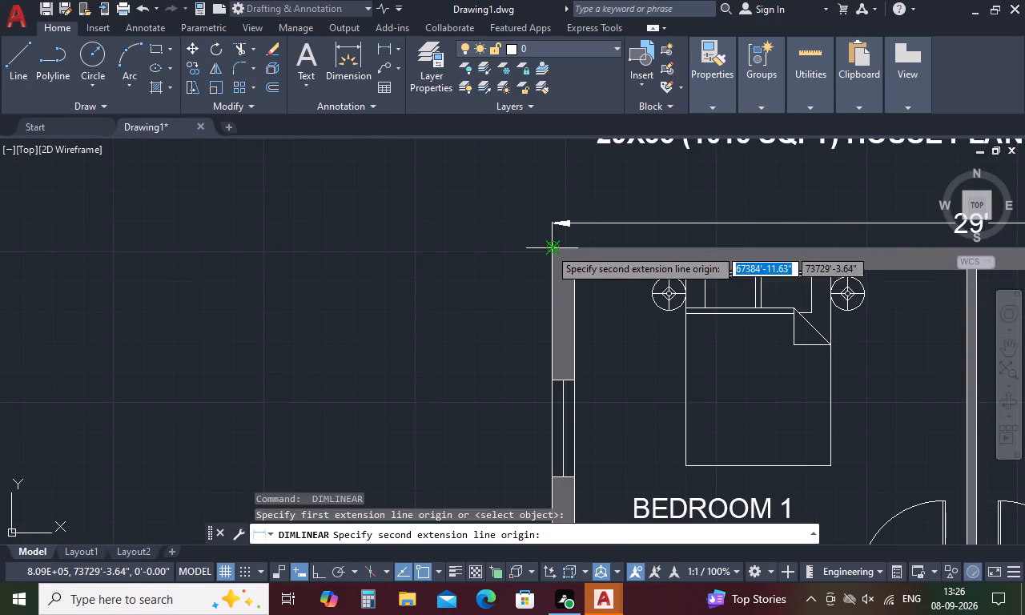
scroll(549, 243, down, 4)
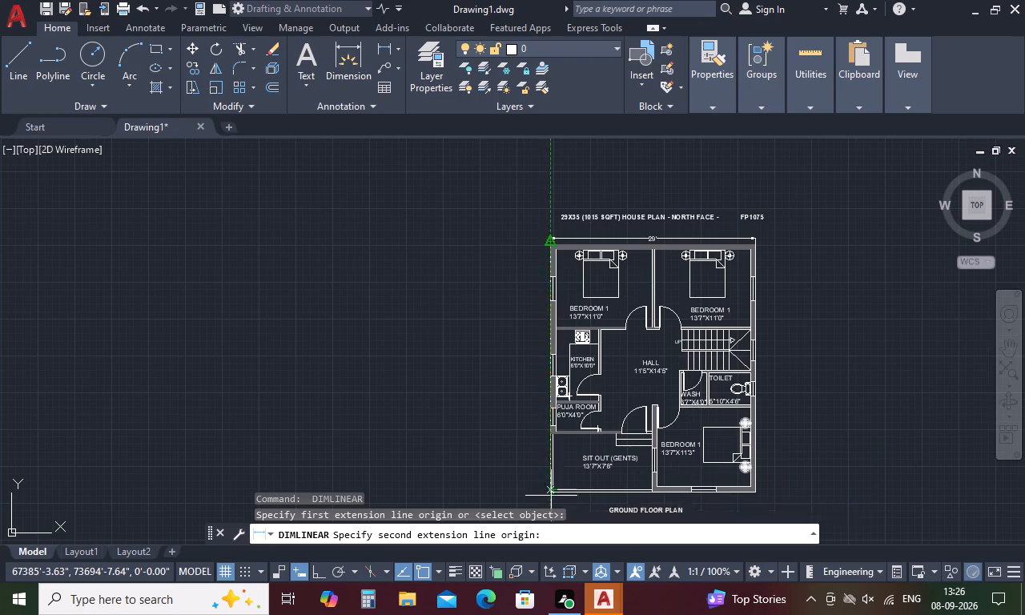
scroll(551, 496, up, 5)
click(516, 472)
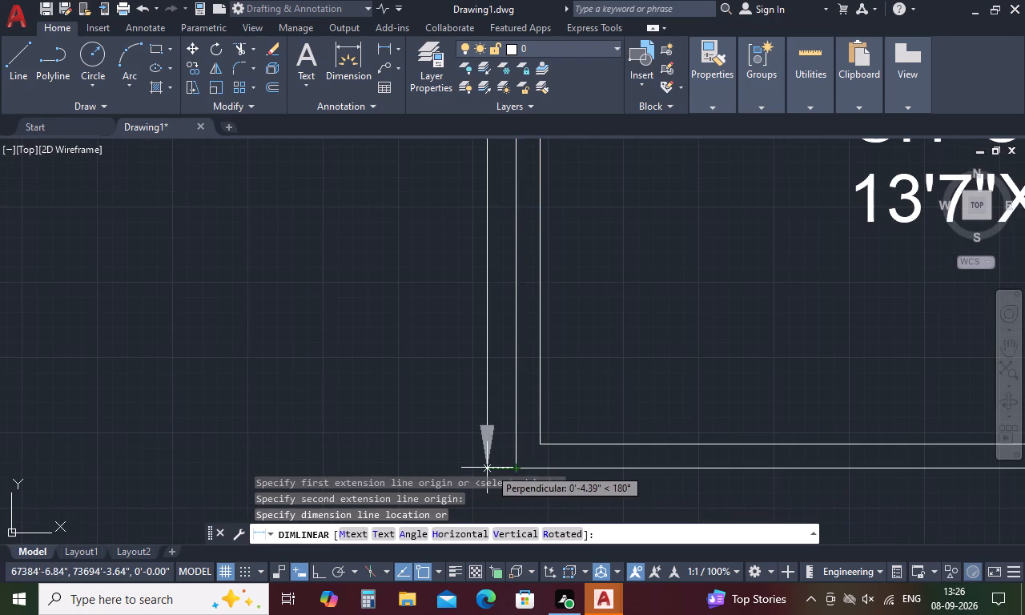
scroll(486, 467, down, 3)
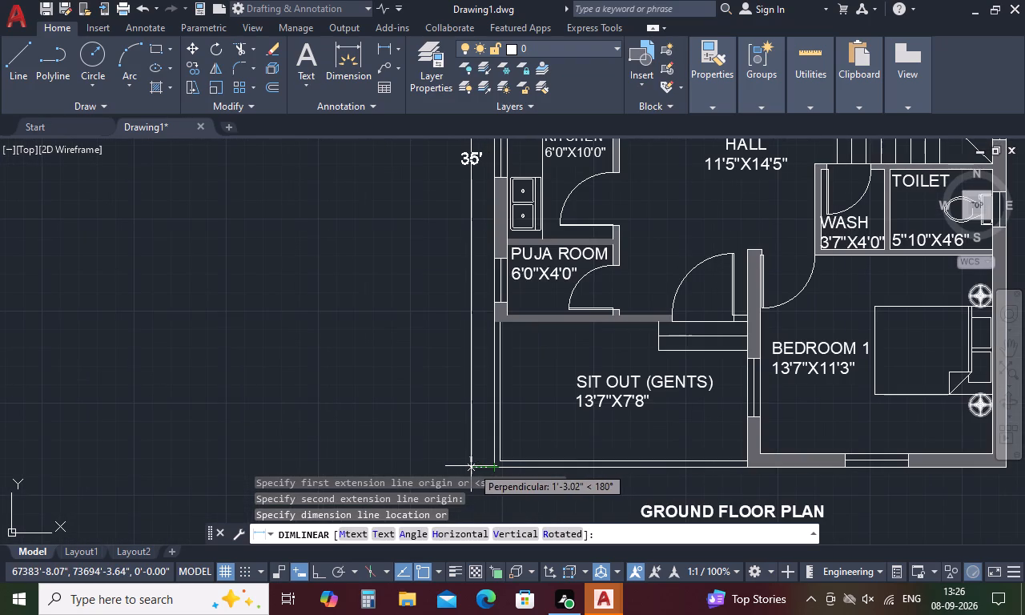
click(471, 466)
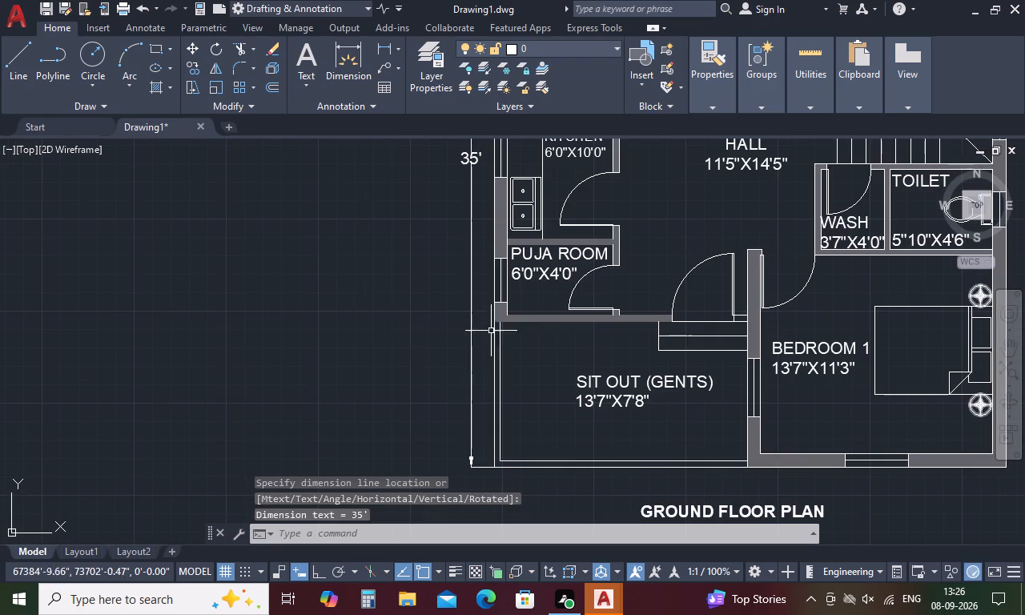
Add a vertical linear dimension across the staircase between its upper and lower right corners, placed inside the landing.
scroll(556, 407, down, 3)
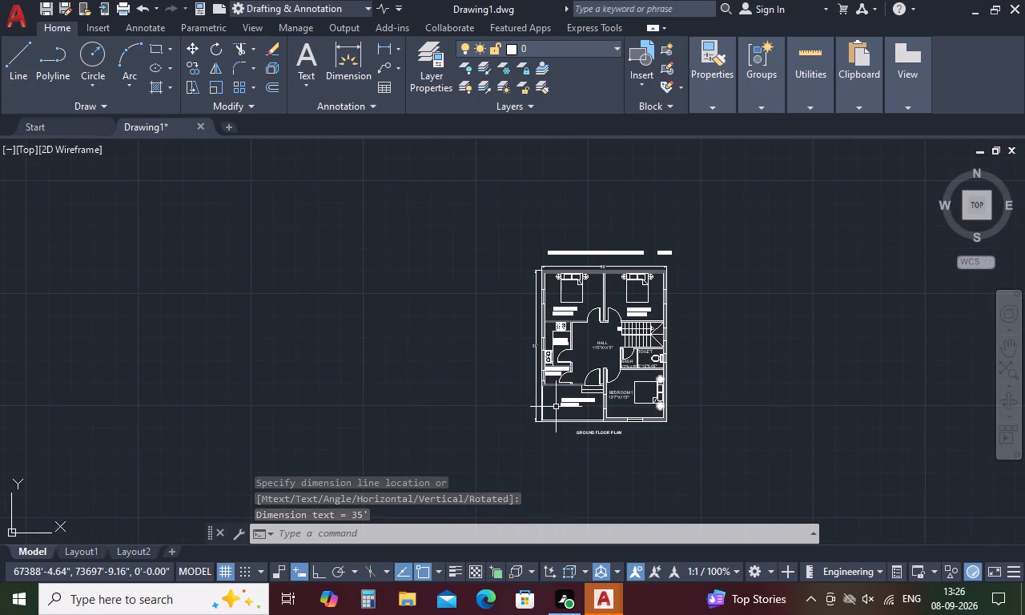
scroll(608, 308, up, 1)
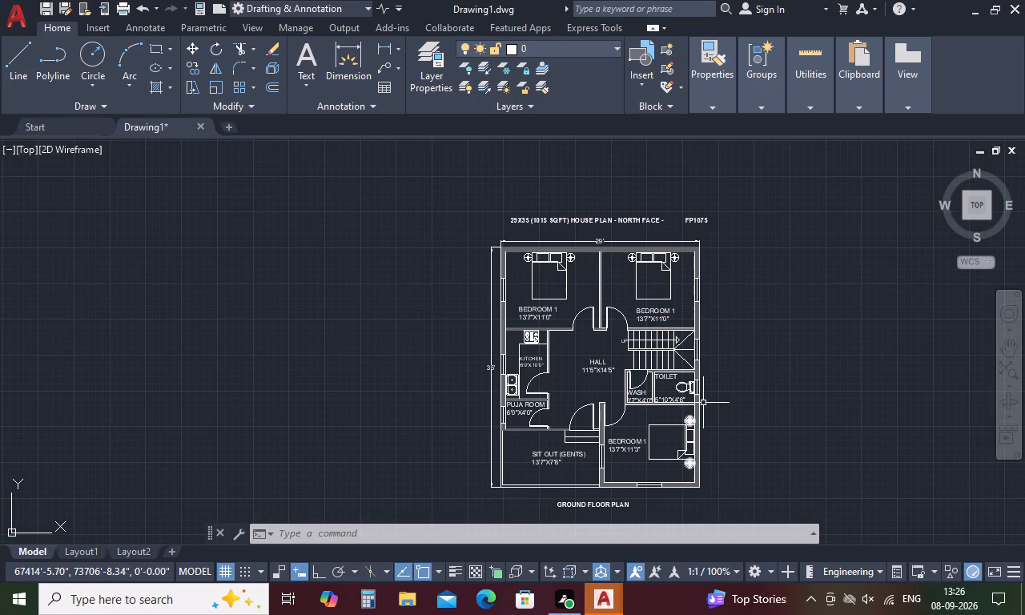
key(space)
scroll(689, 329, up, 3)
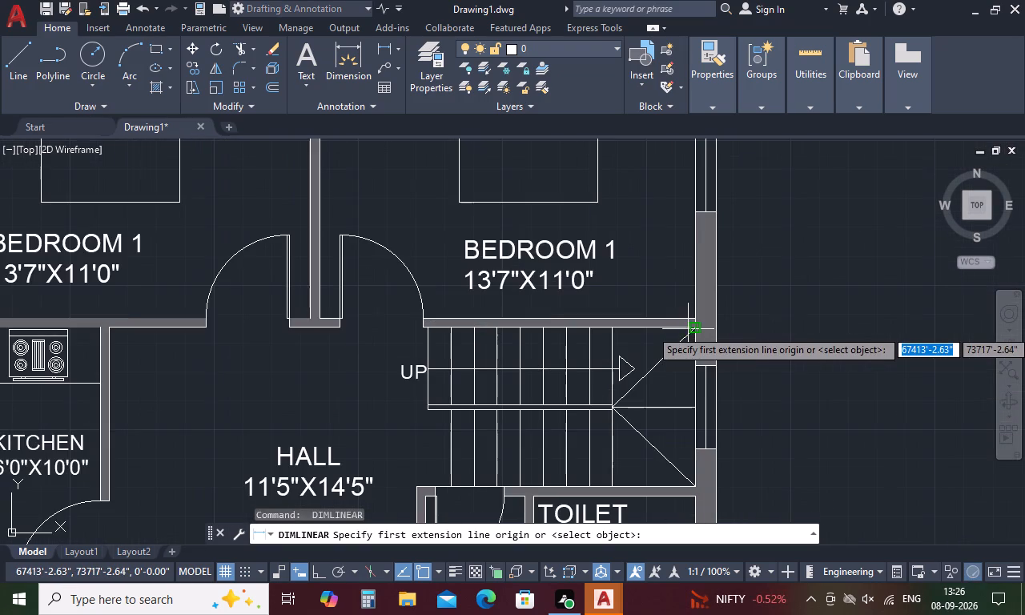
click(697, 329)
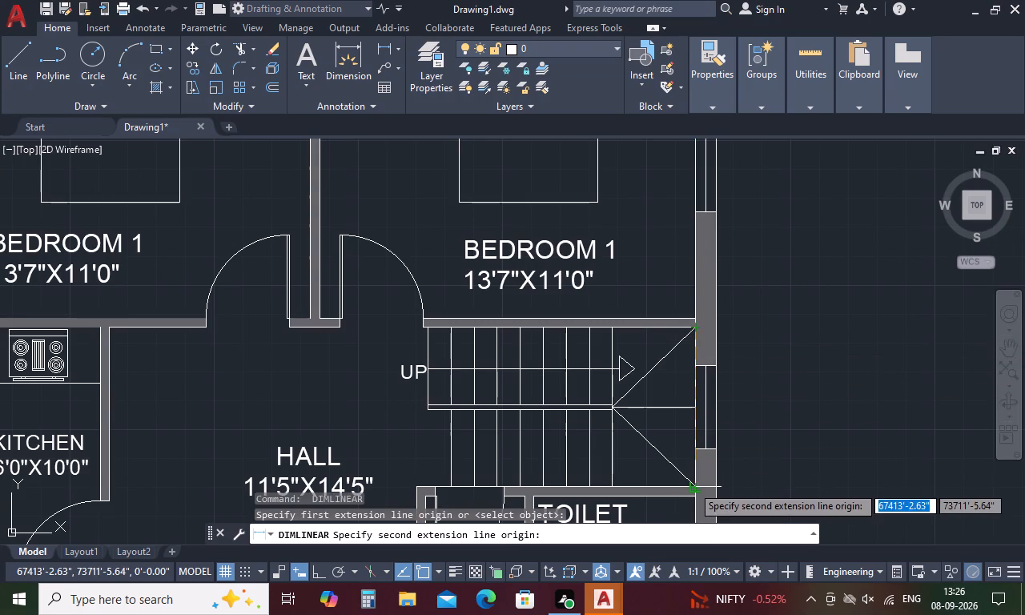
click(694, 485)
click(666, 484)
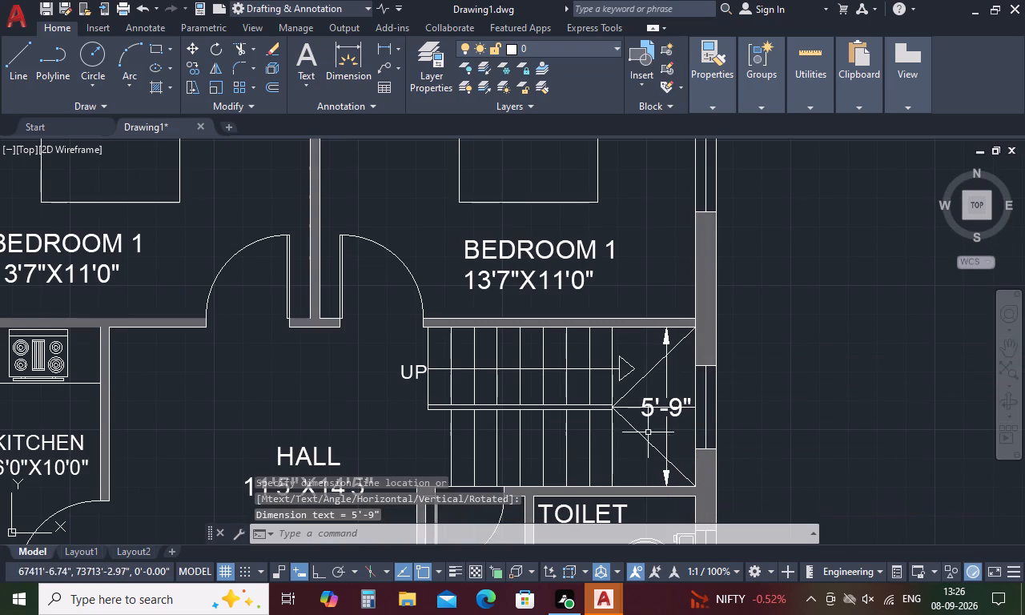
Add a horizontal linear dimension along the staircase's upper edge, from its left corner to the right wall, placed just inside the upper flight.
key(space)
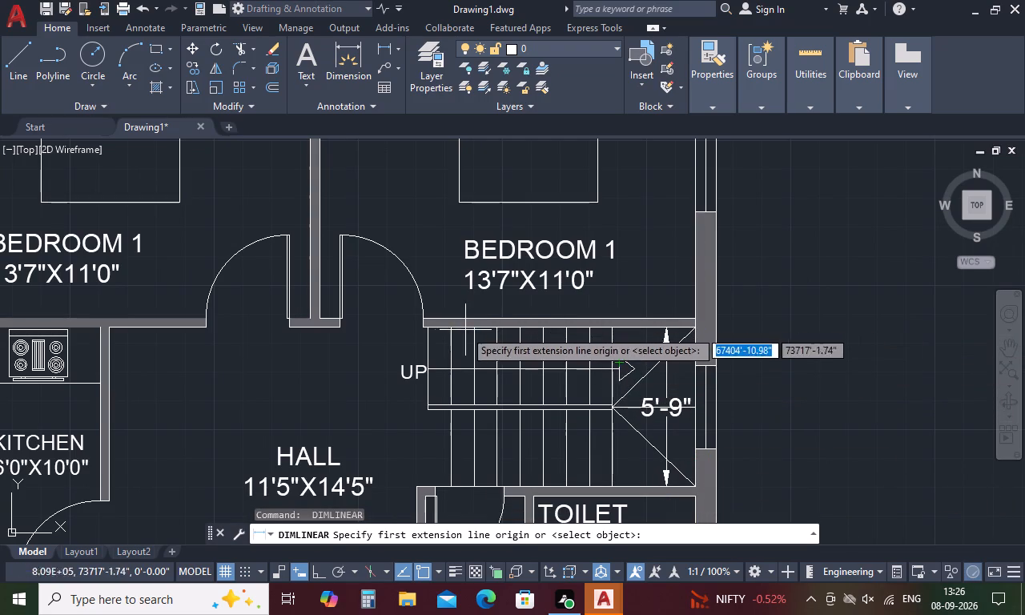
click(427, 328)
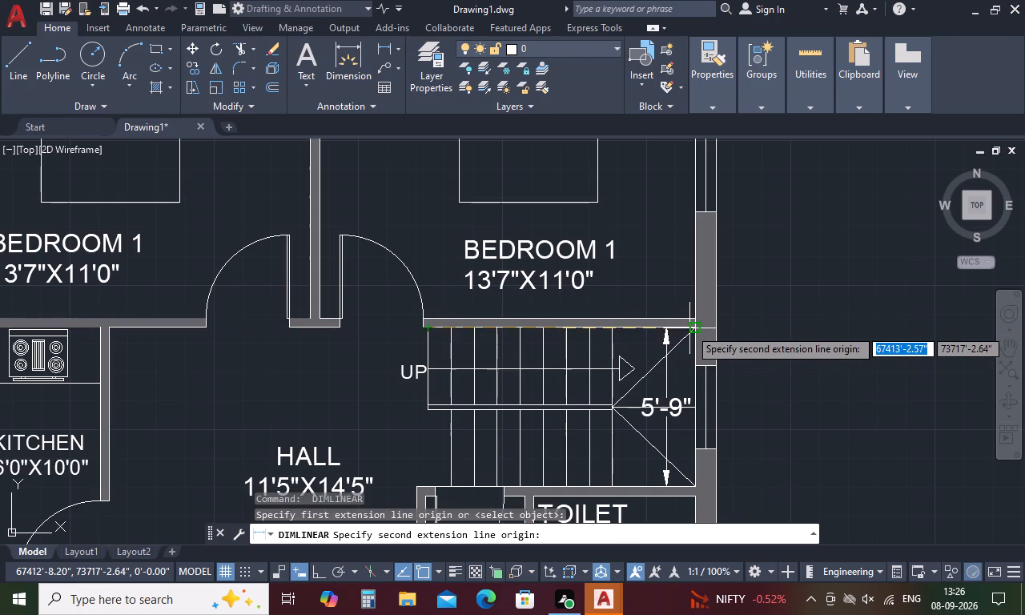
click(691, 328)
click(692, 352)
Add a horizontal linear dimension along the staircase's lower edge, from the right wall to the first tread, placed just inside the lower flight.
scroll(685, 305, down, 2)
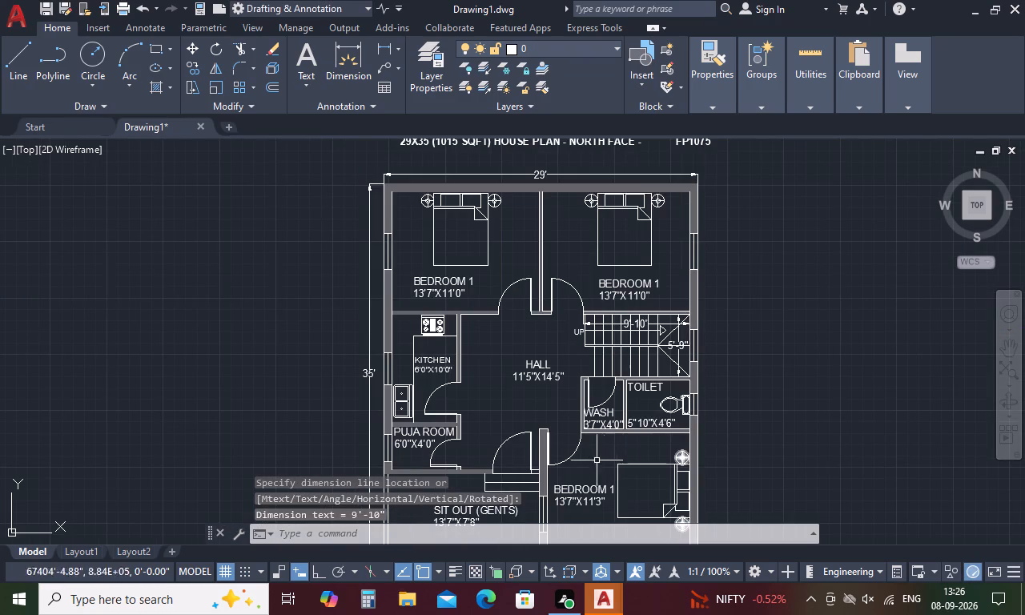
key(space)
scroll(689, 376, up, 2)
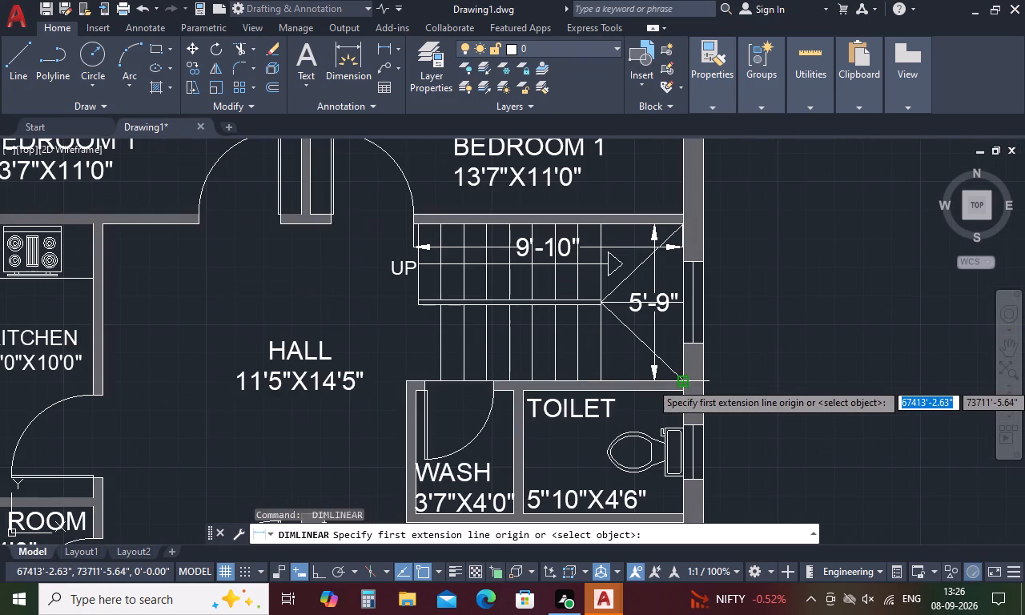
click(684, 382)
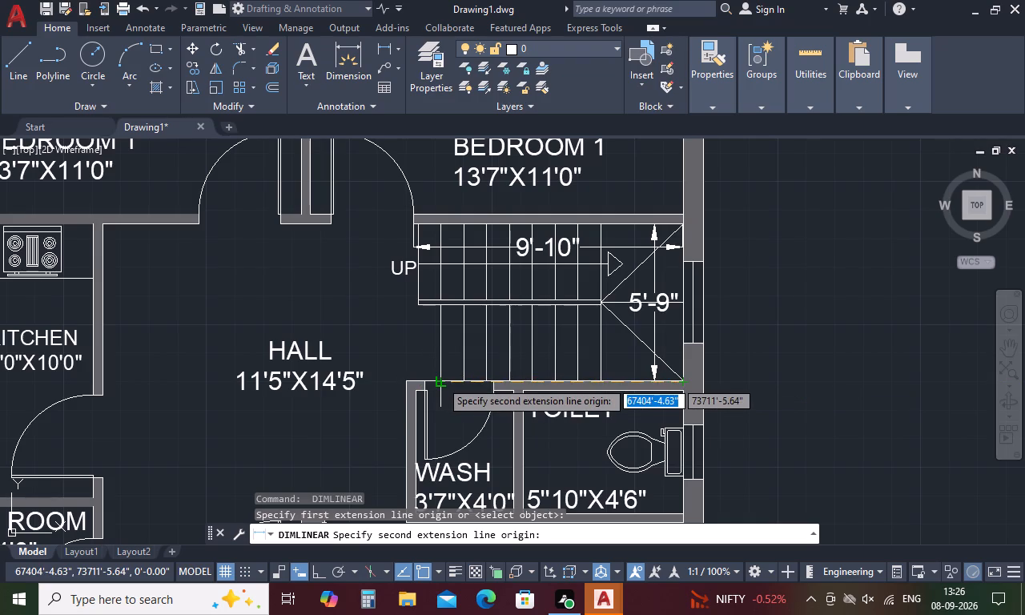
click(440, 380)
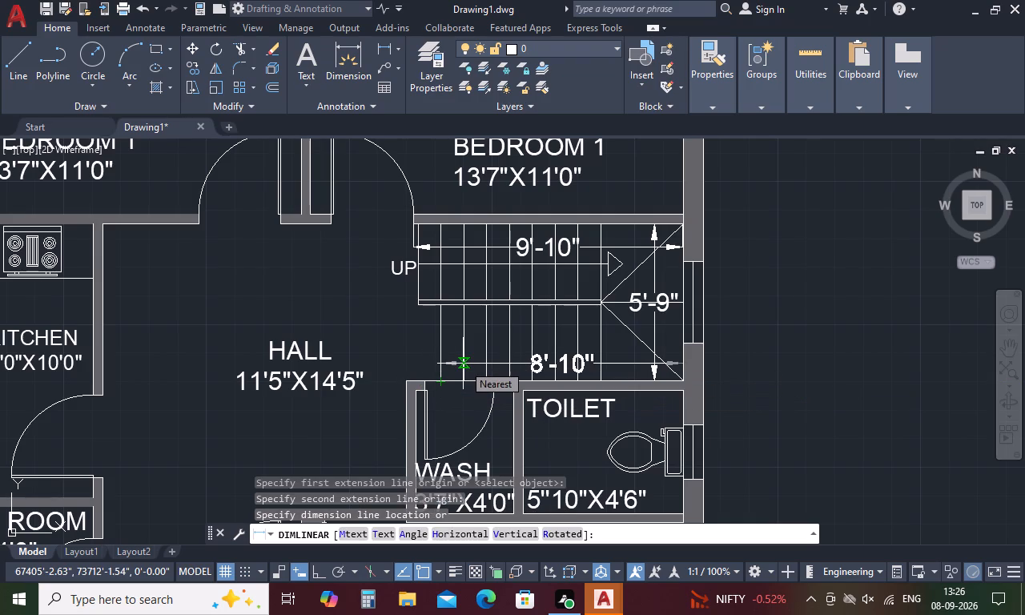
click(463, 364)
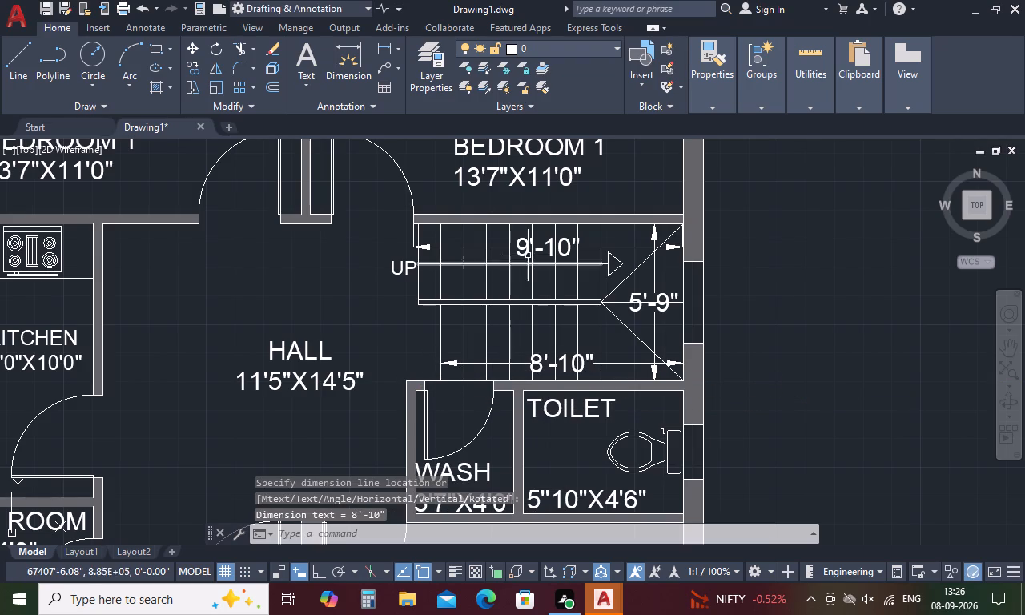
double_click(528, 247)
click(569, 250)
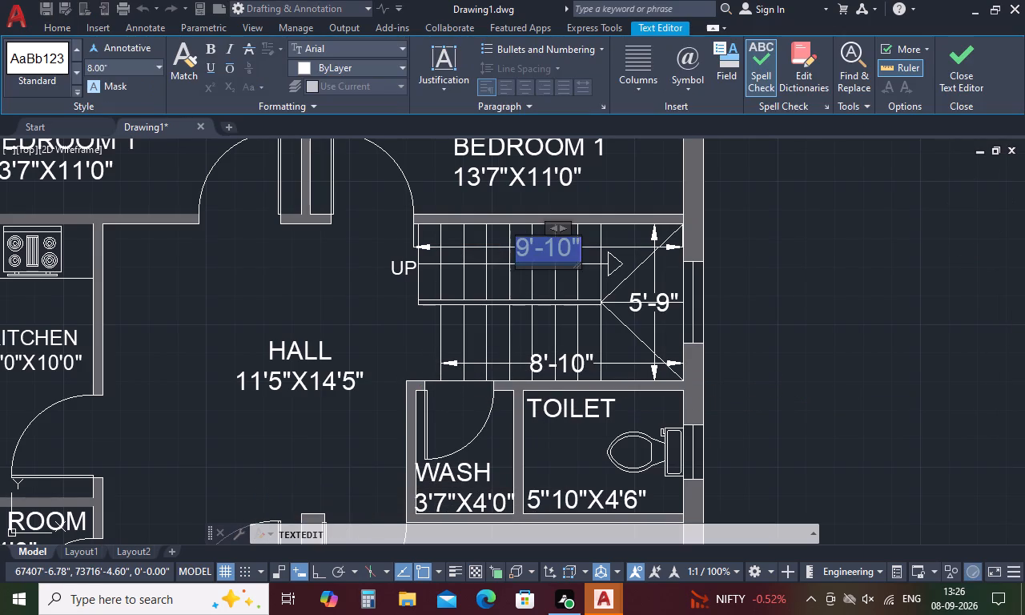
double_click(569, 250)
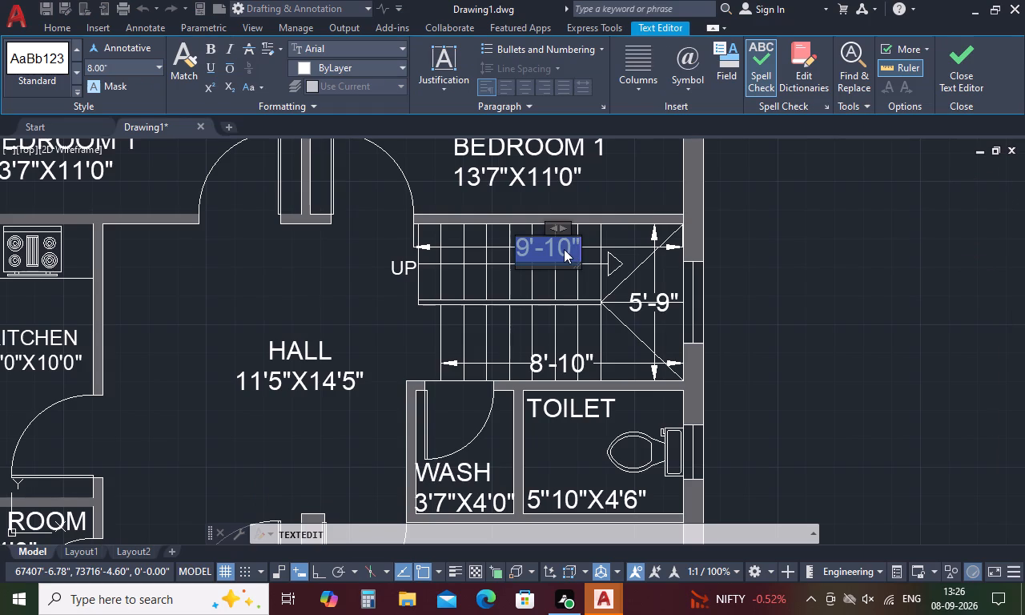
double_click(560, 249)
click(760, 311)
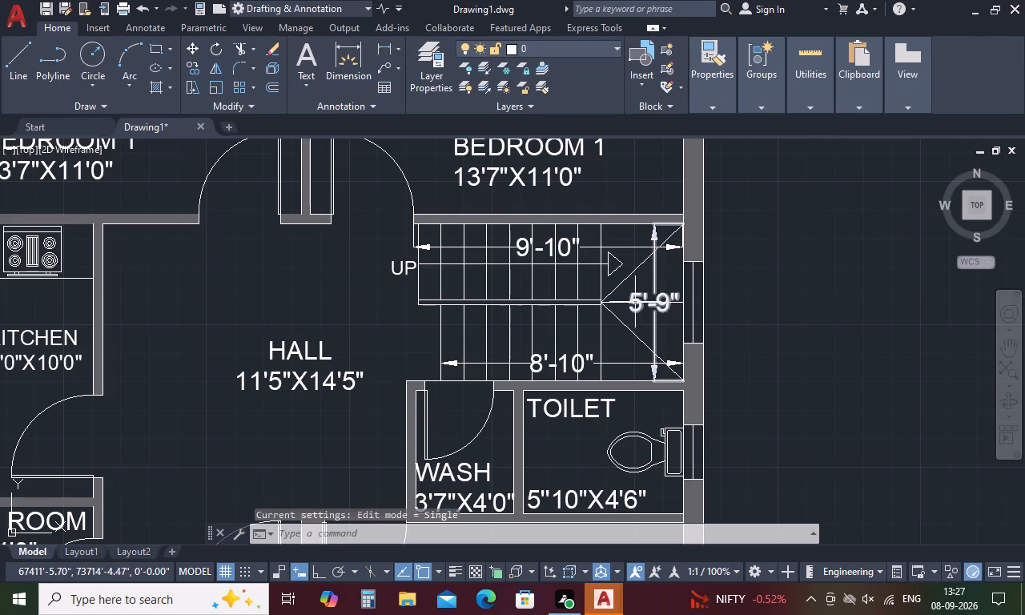
Override the text of the staircase's vertical dimension with 6'-6".
double_click(637, 300)
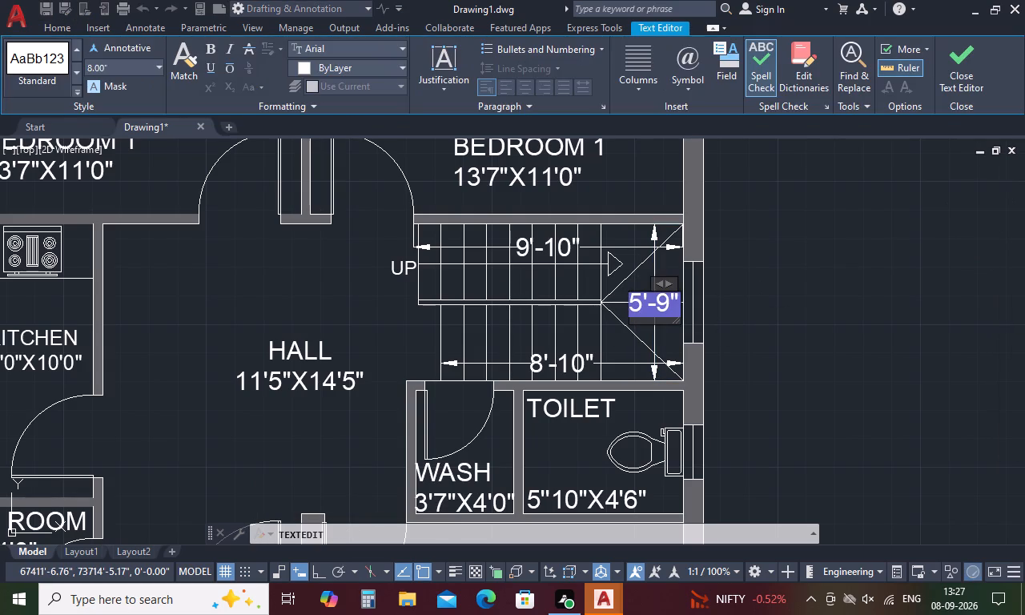
click(641, 306)
key(BackSpace)
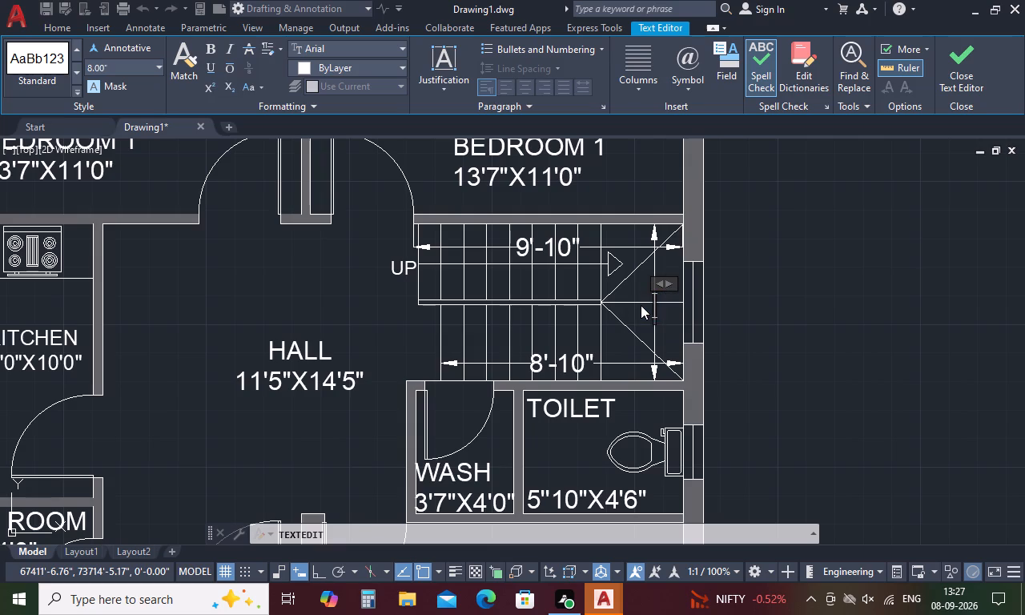
key(6)
key(apostrophe)
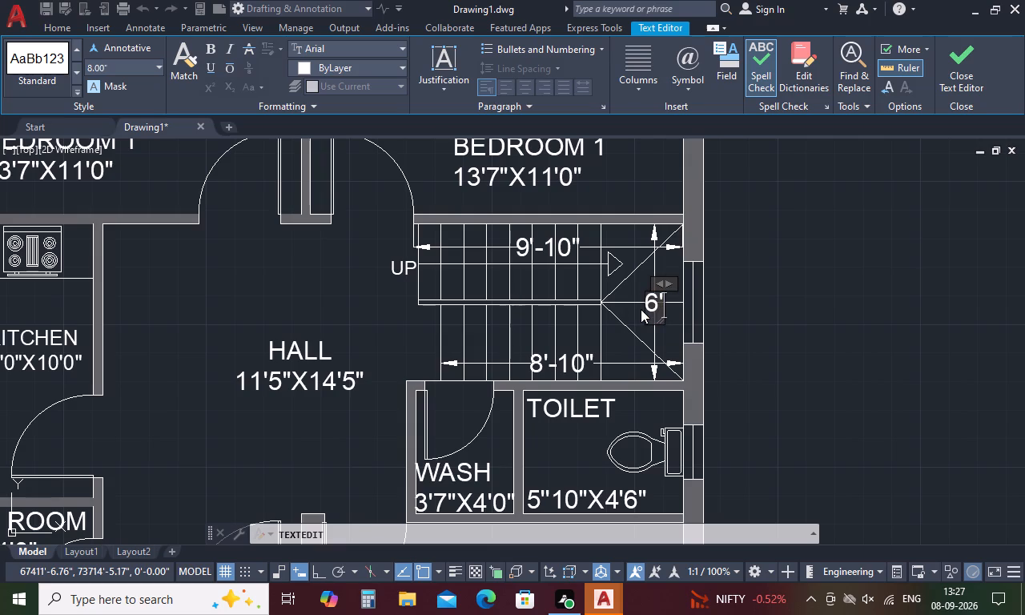
text(6")
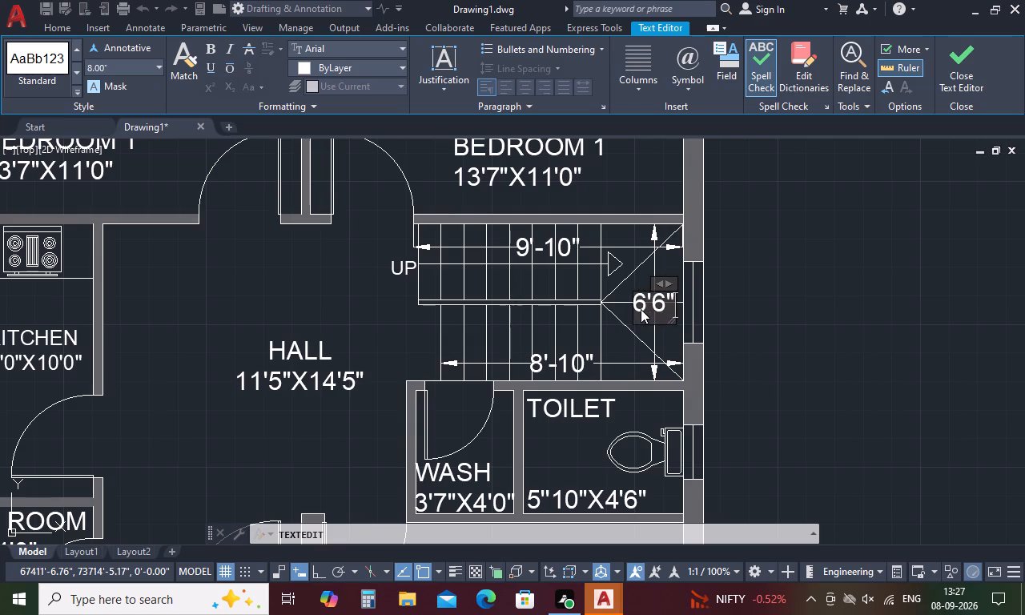
click(812, 321)
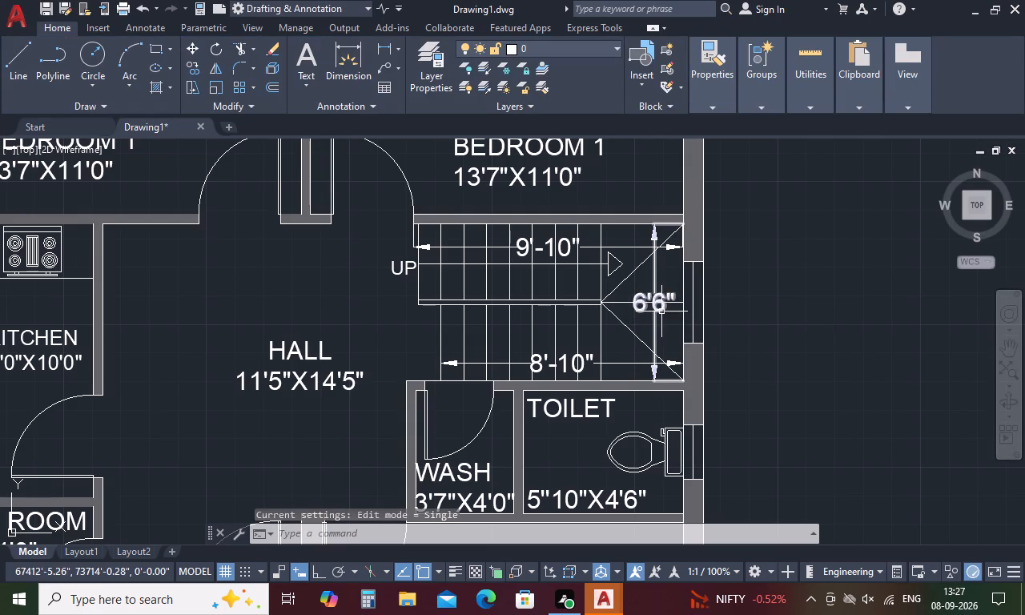
double_click(661, 312)
click(651, 302)
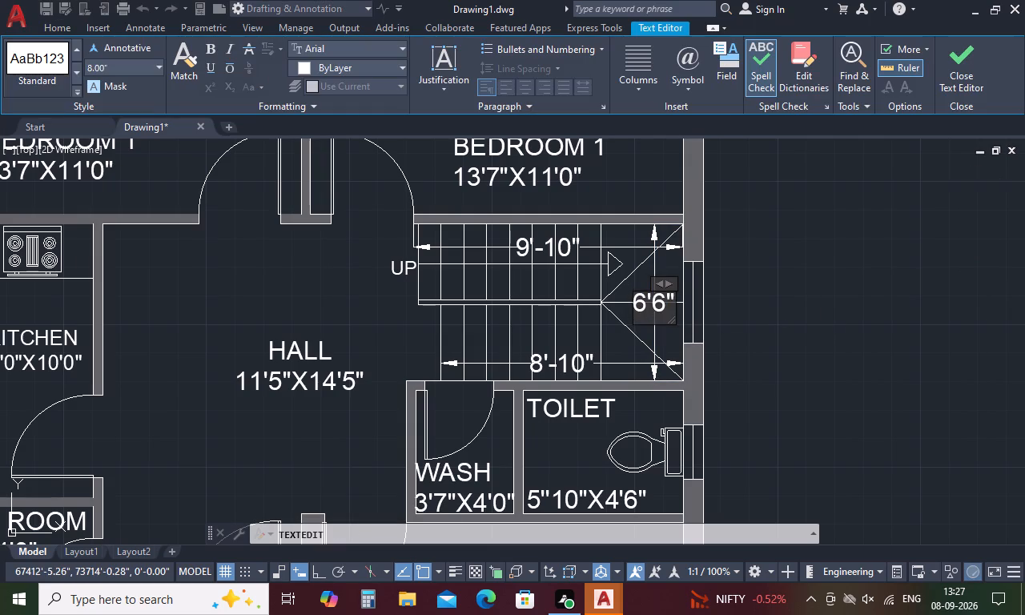
key(minus)
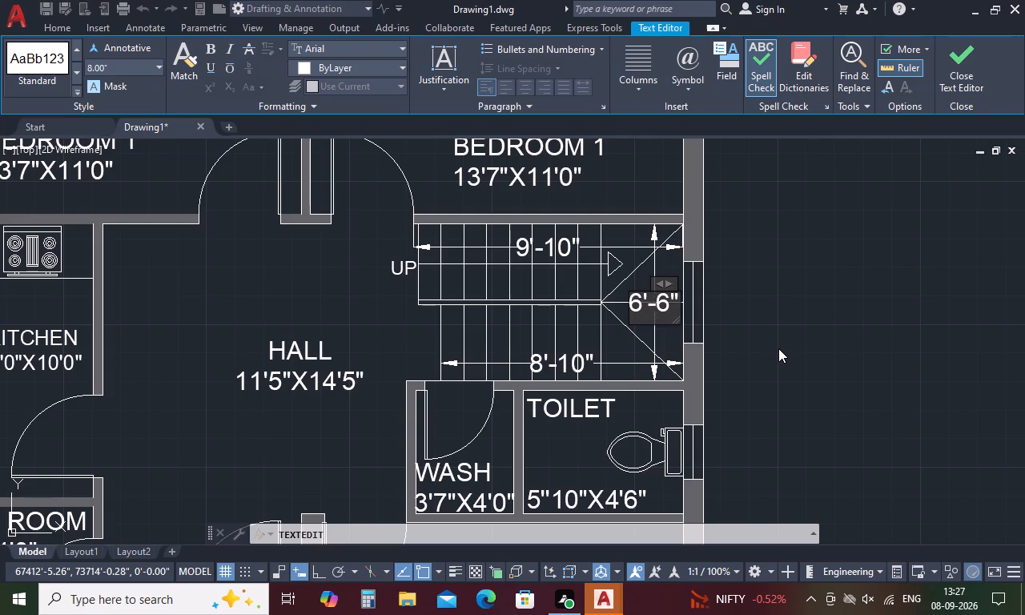
key(space)
key(BackSpace)
click(765, 344)
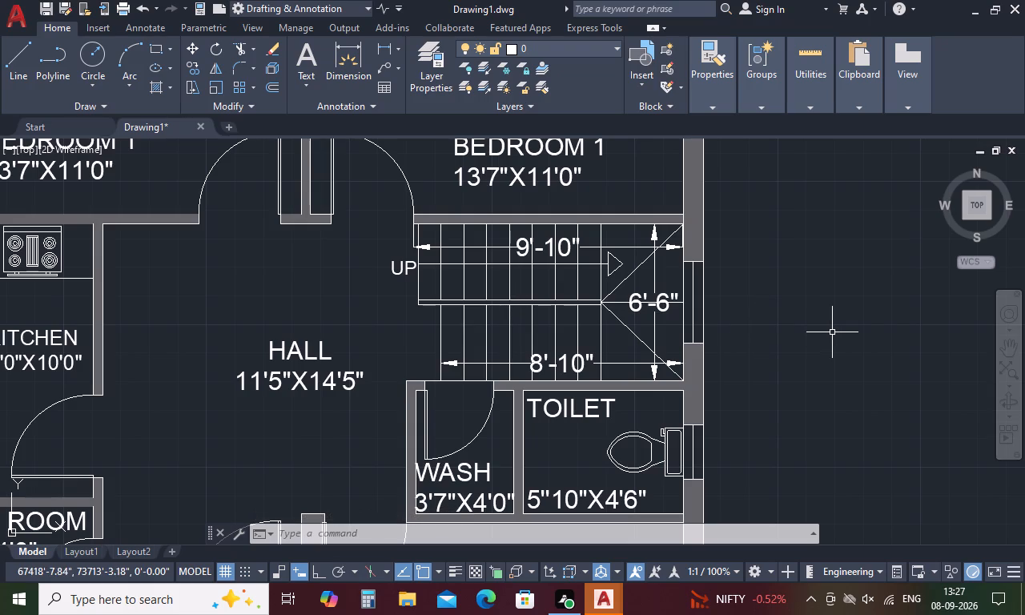
Move the house plan title about 11" left and 5" down, closer to the overall width dimension.
scroll(830, 330, down, 3)
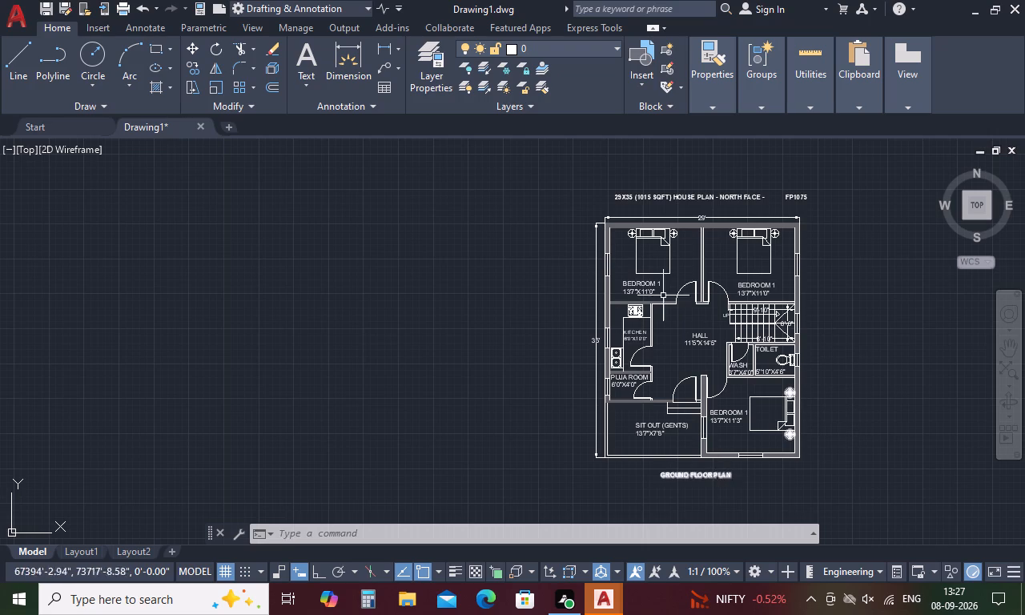
click(666, 197)
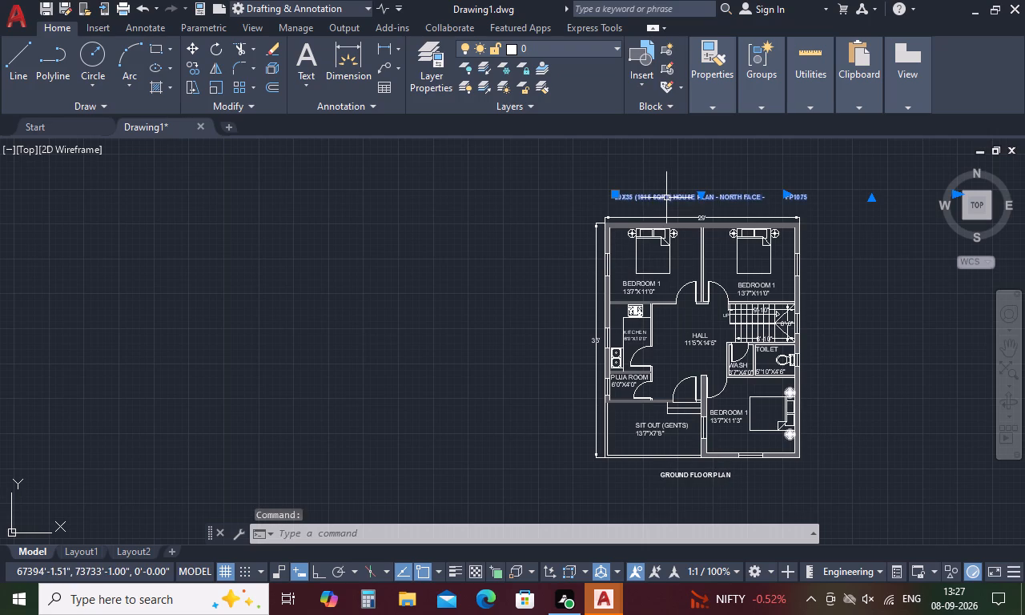
key(m)
key(space)
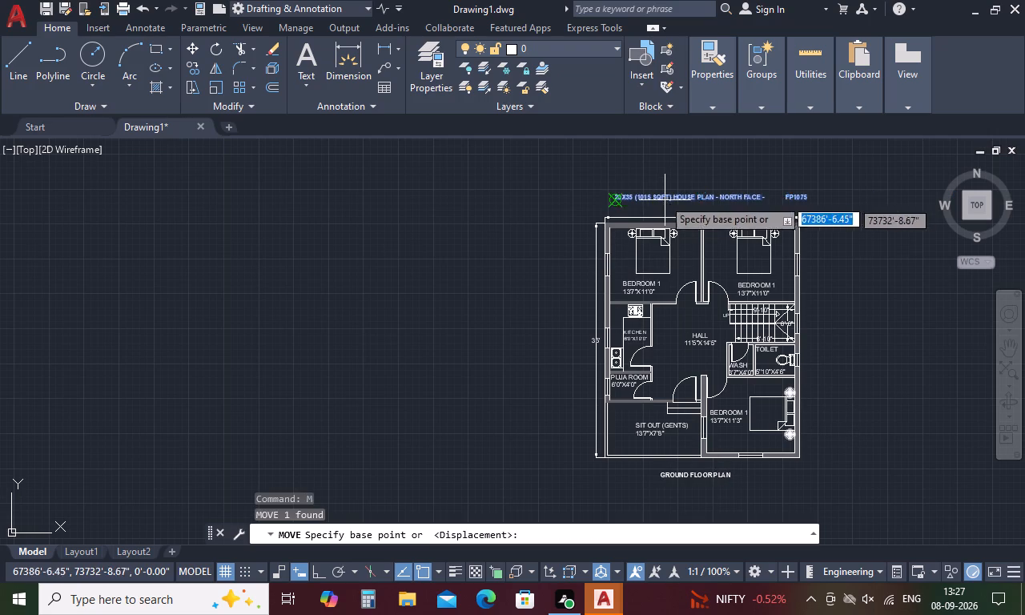
click(617, 199)
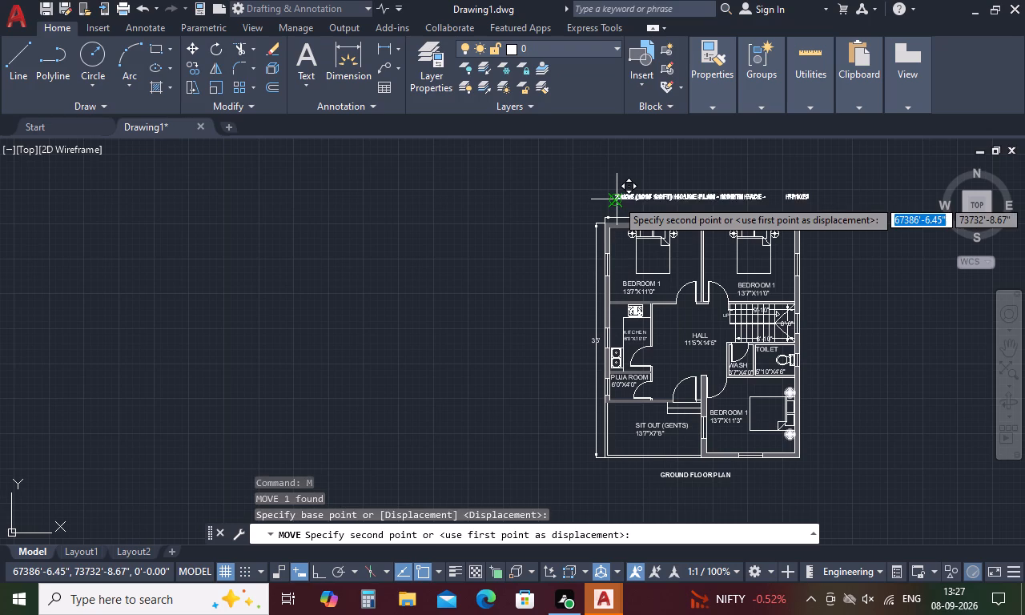
scroll(617, 199, up, 2)
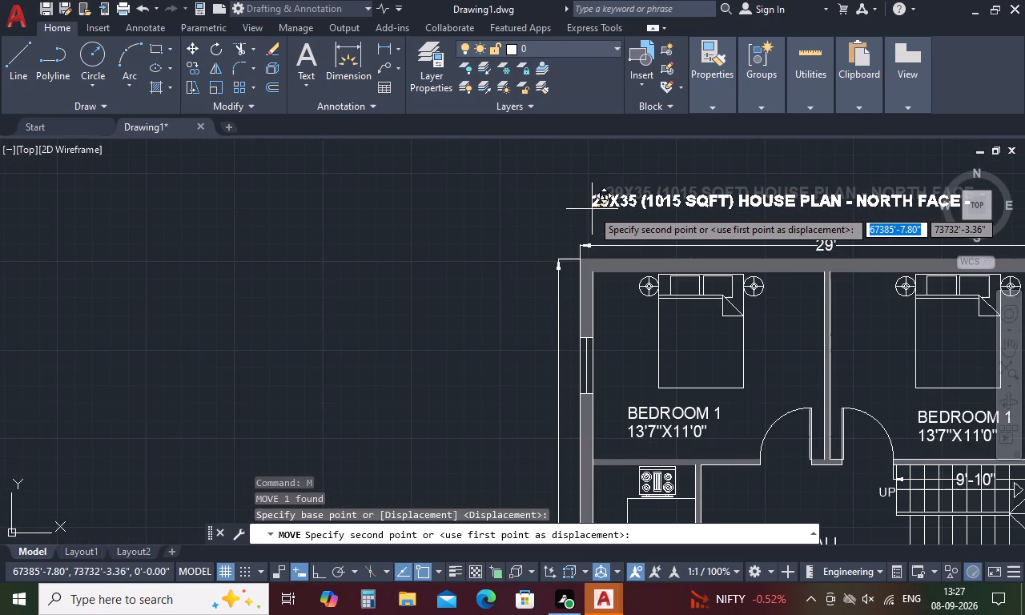
click(592, 209)
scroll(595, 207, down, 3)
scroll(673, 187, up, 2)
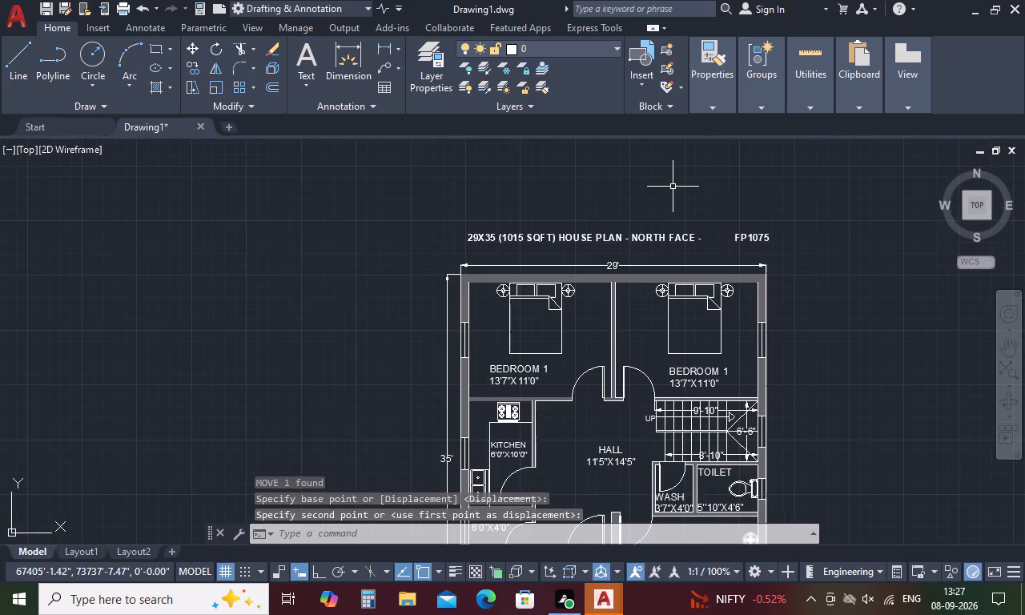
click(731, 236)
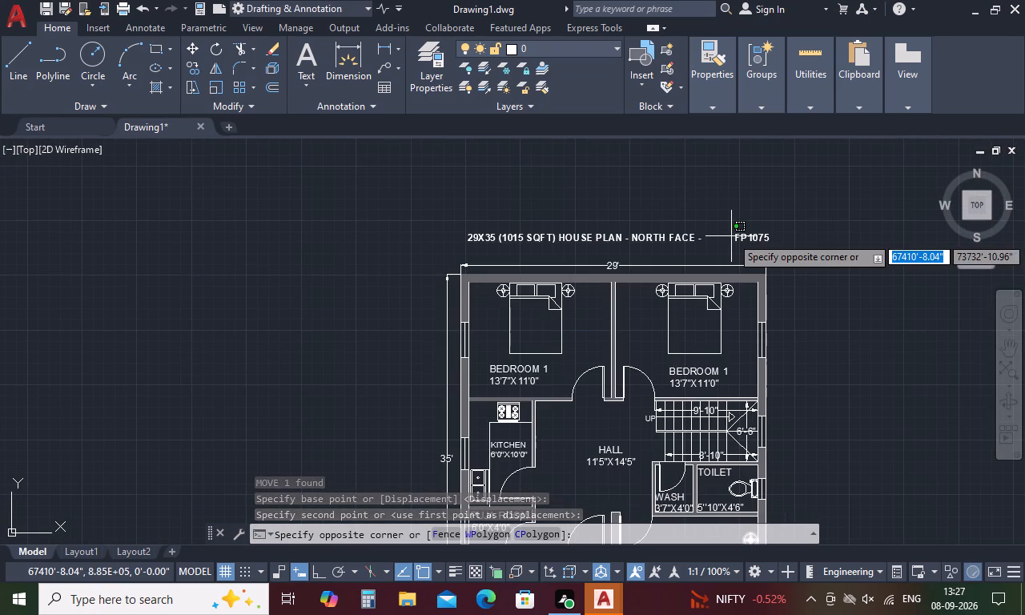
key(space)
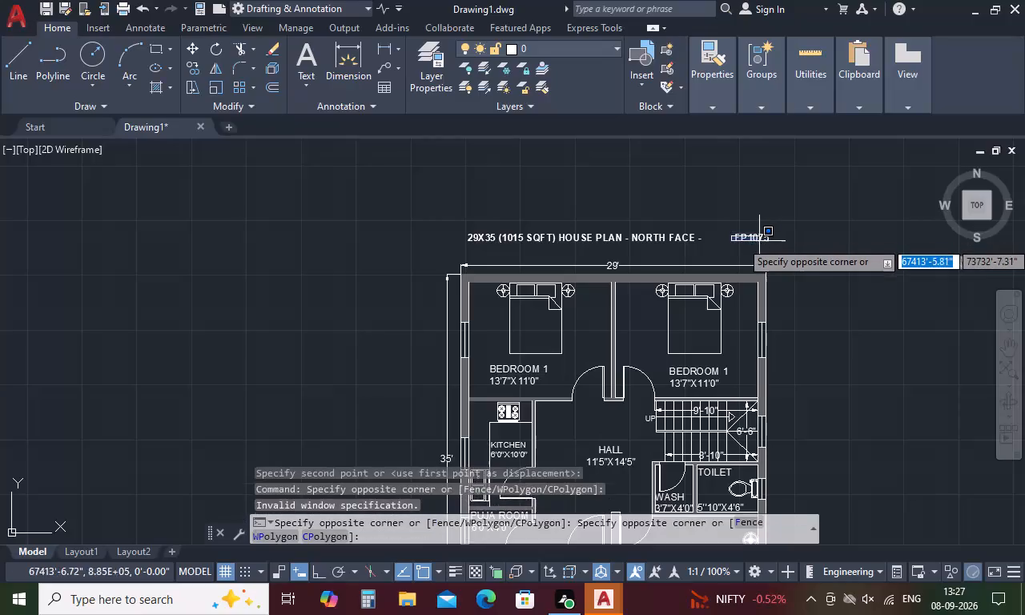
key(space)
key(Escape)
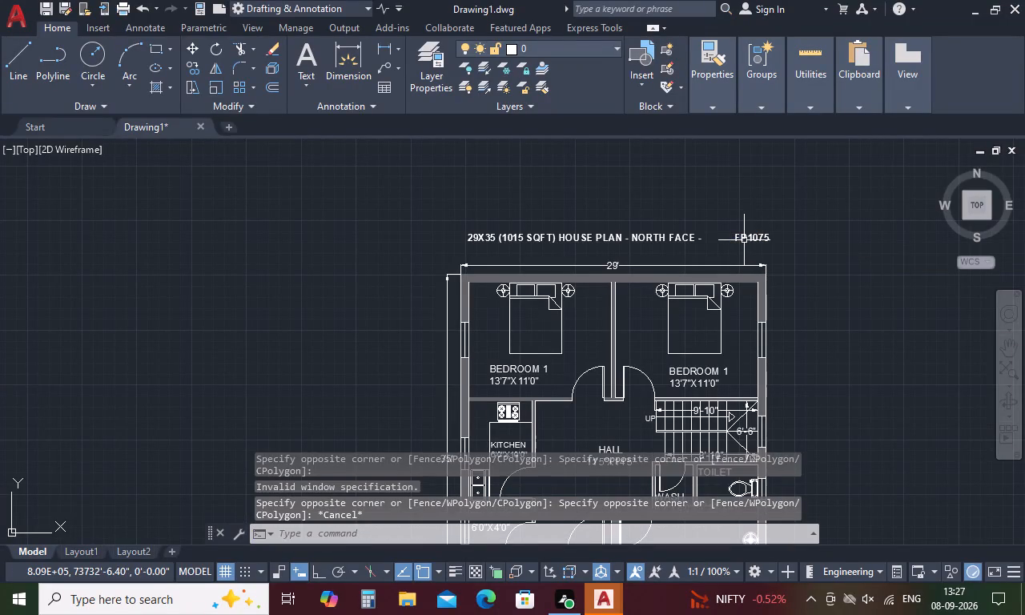
Edit the plan title to remove the space between the last hyphen and the code, so it ends with -FP1075.
double_click(744, 239)
click(727, 239)
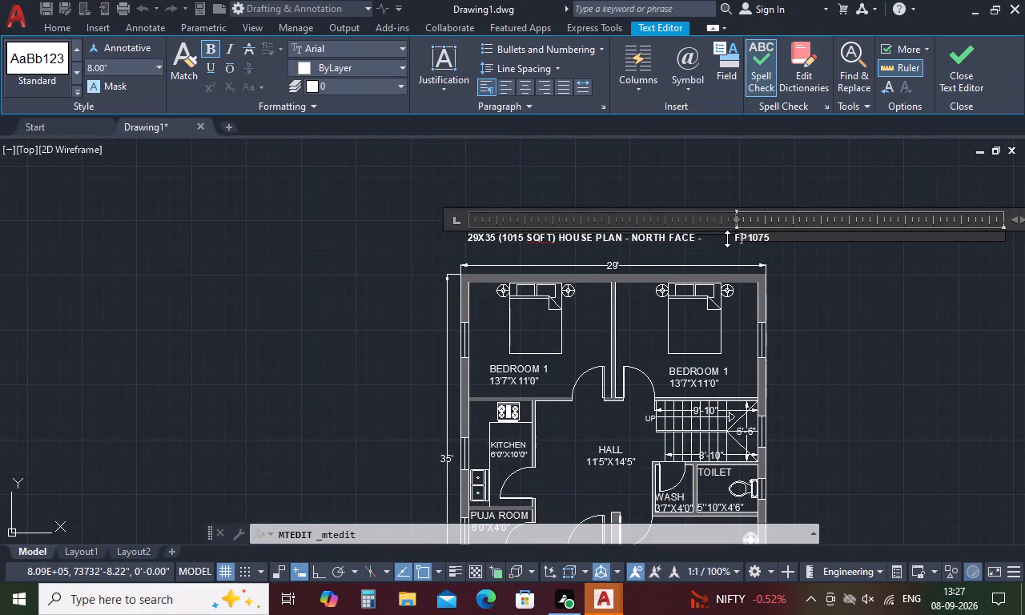
click(732, 239)
key(Left)
key(BackSpace)
key(BackSpace)
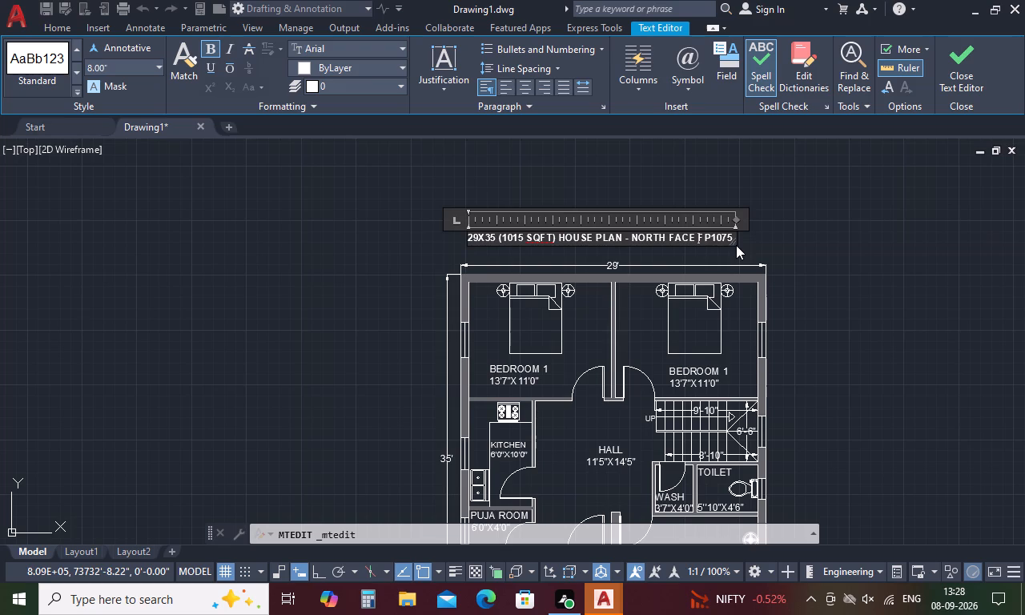
key(minus)
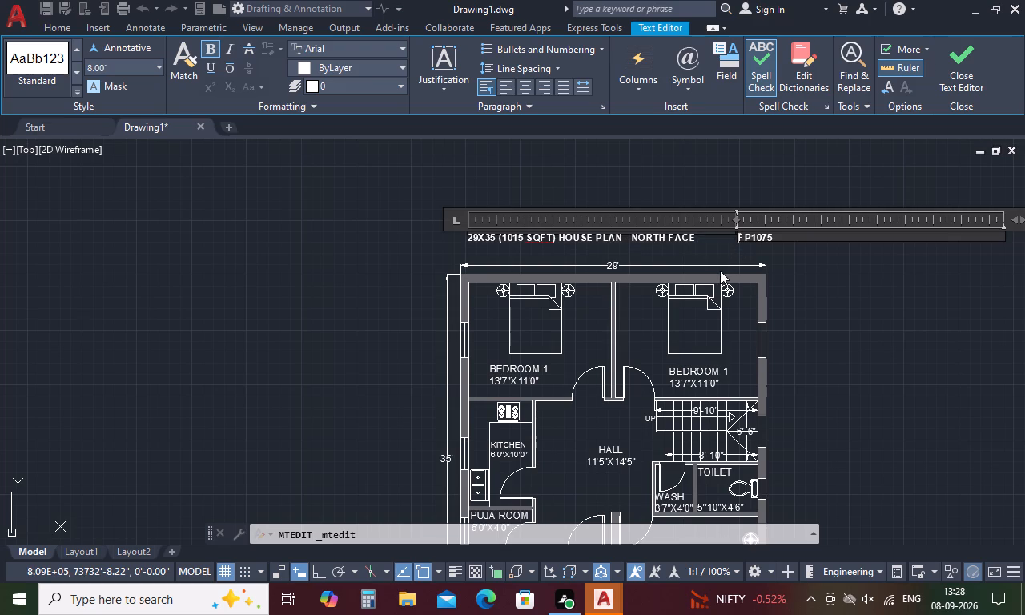
click(894, 304)
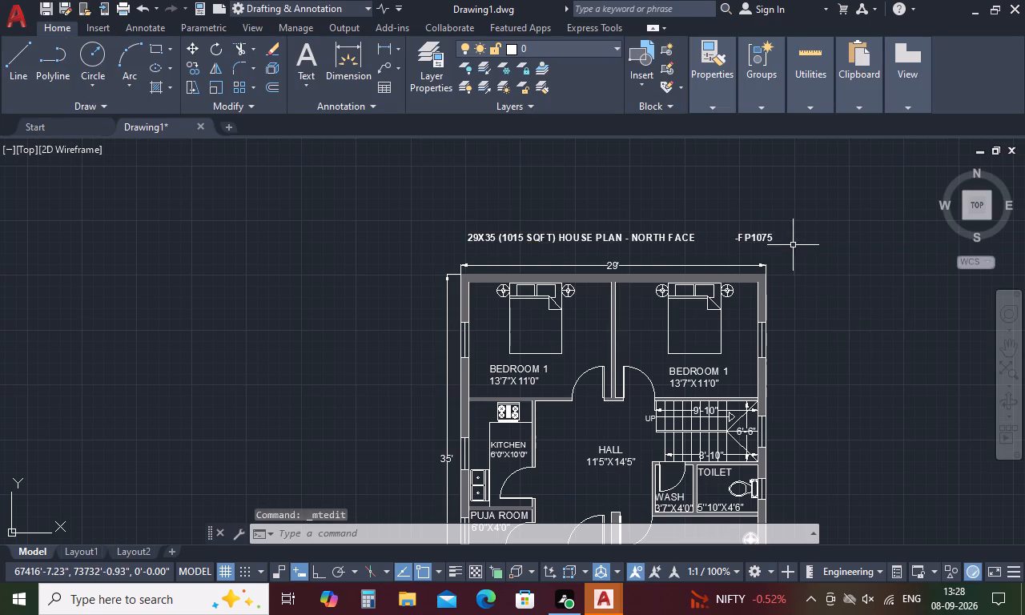
Edit the plan title to delete the digit 1 after FP, so the title ends with -FP075.
double_click(755, 232)
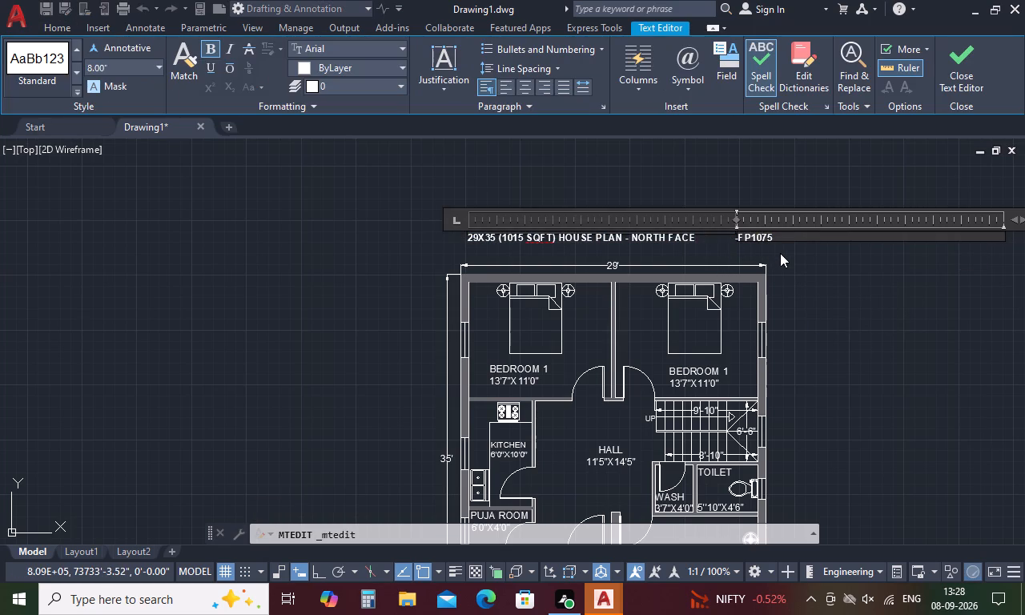
key(BackSpace)
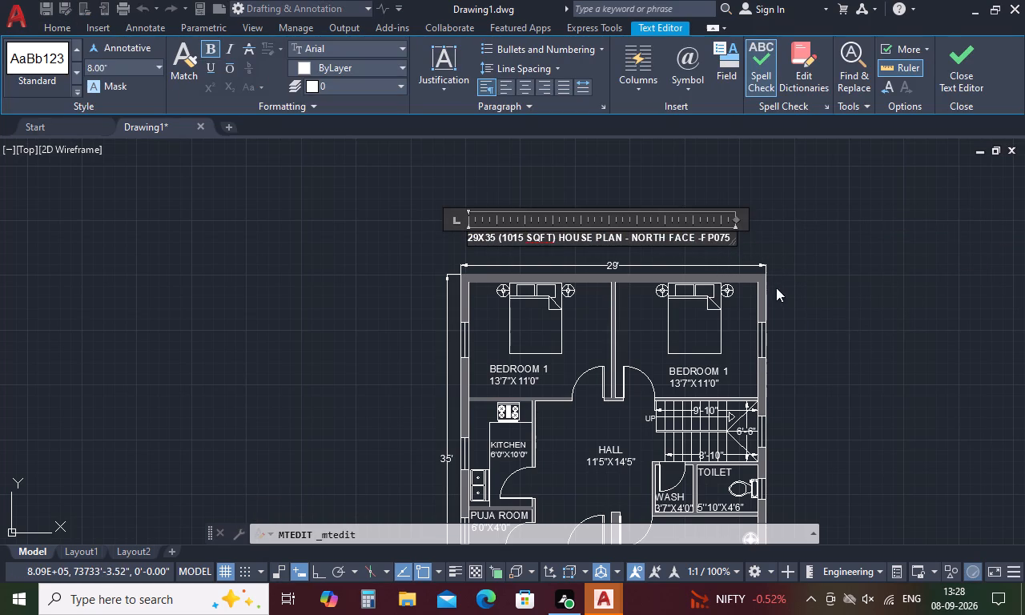
key(space)
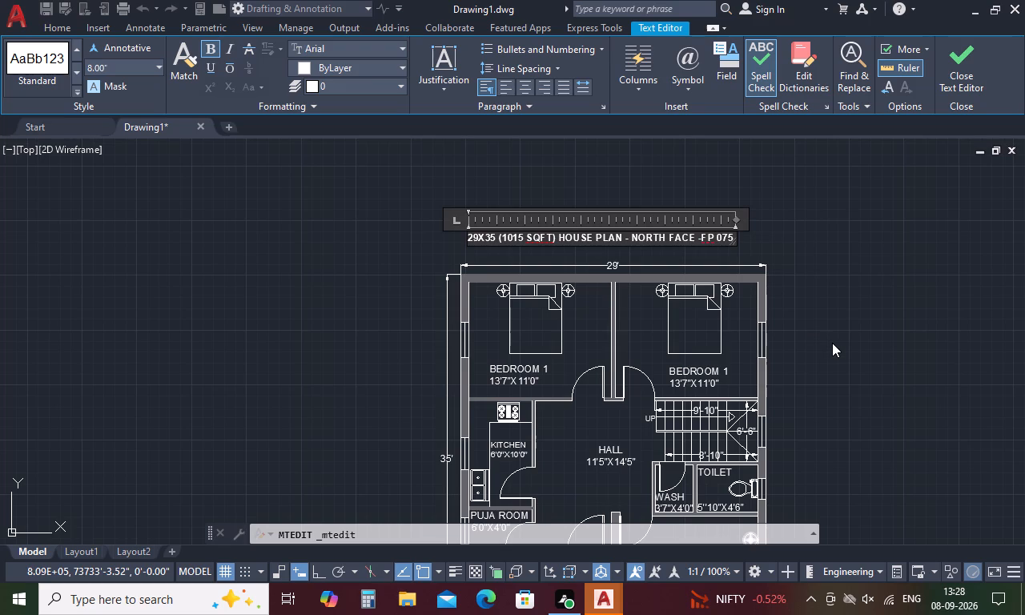
key(BackSpace)
click(831, 344)
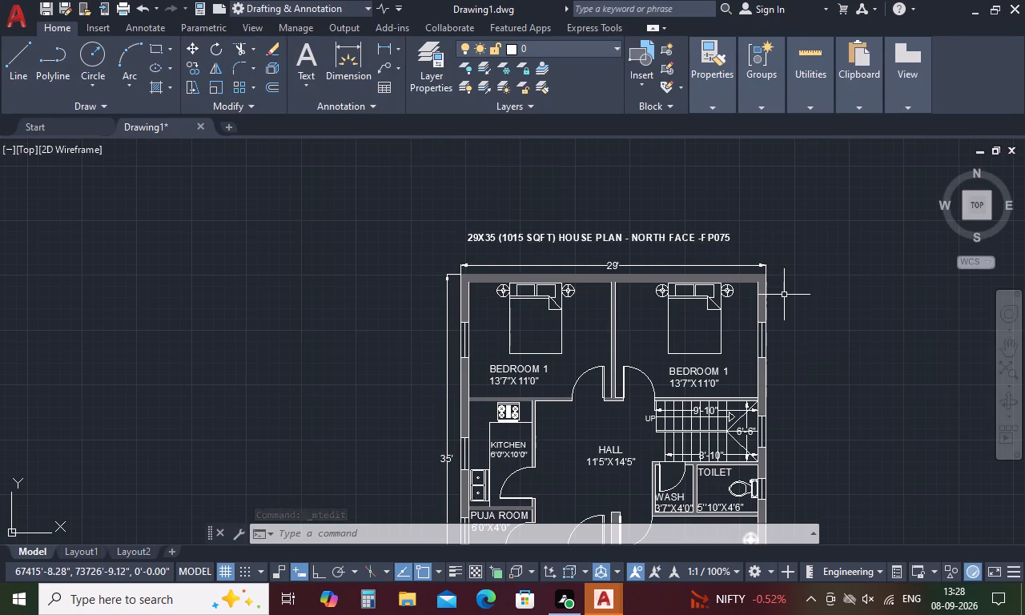
scroll(784, 275, down, 2)
key(space)
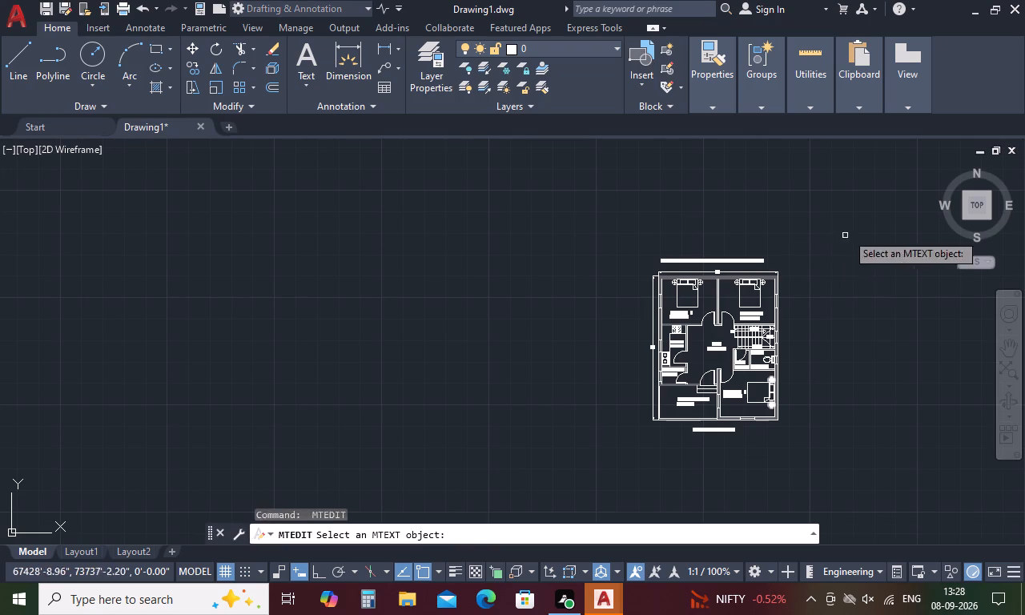
drag(852, 227, 748, 445)
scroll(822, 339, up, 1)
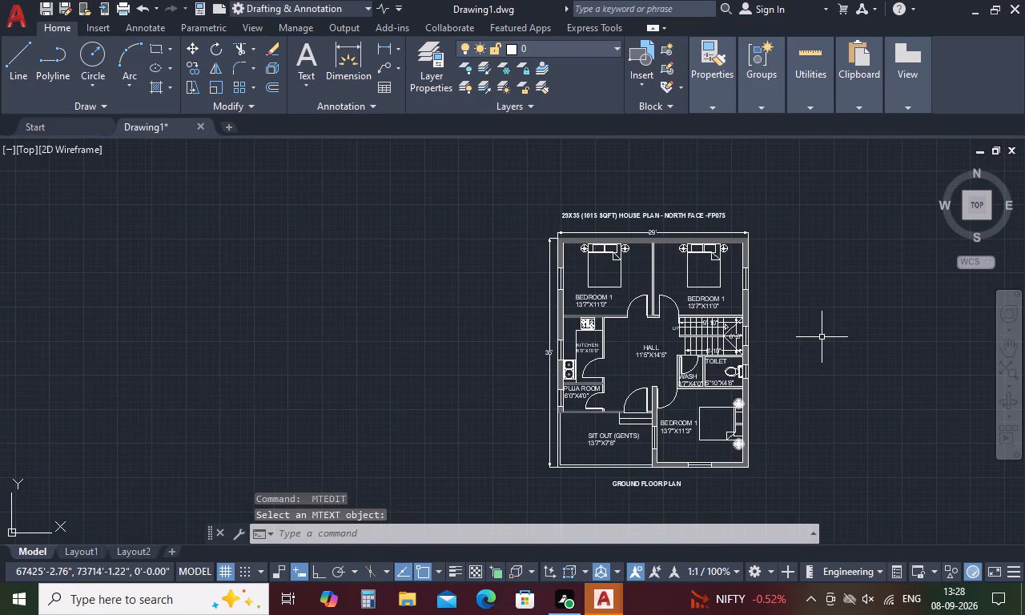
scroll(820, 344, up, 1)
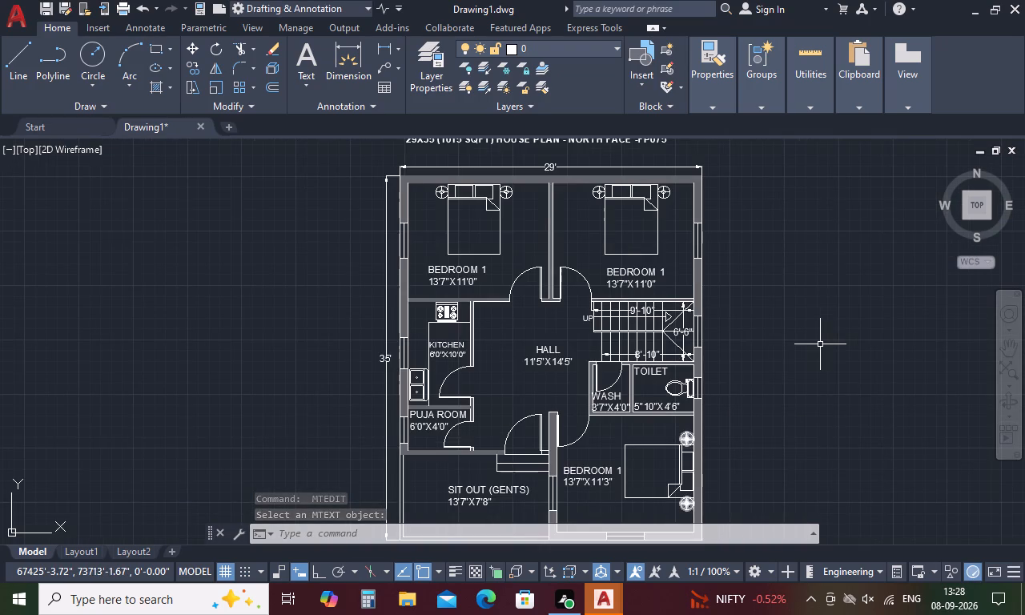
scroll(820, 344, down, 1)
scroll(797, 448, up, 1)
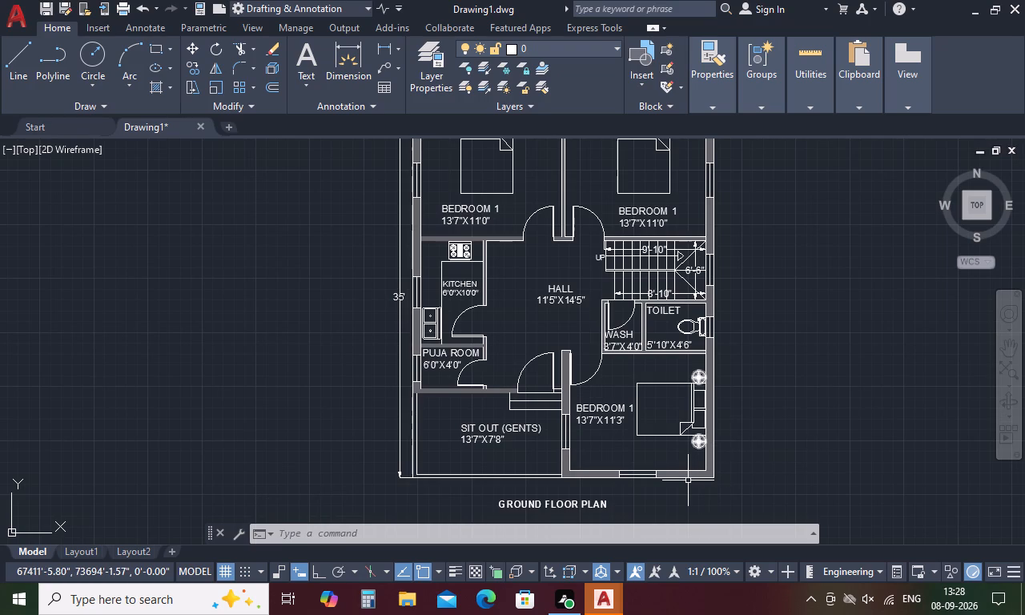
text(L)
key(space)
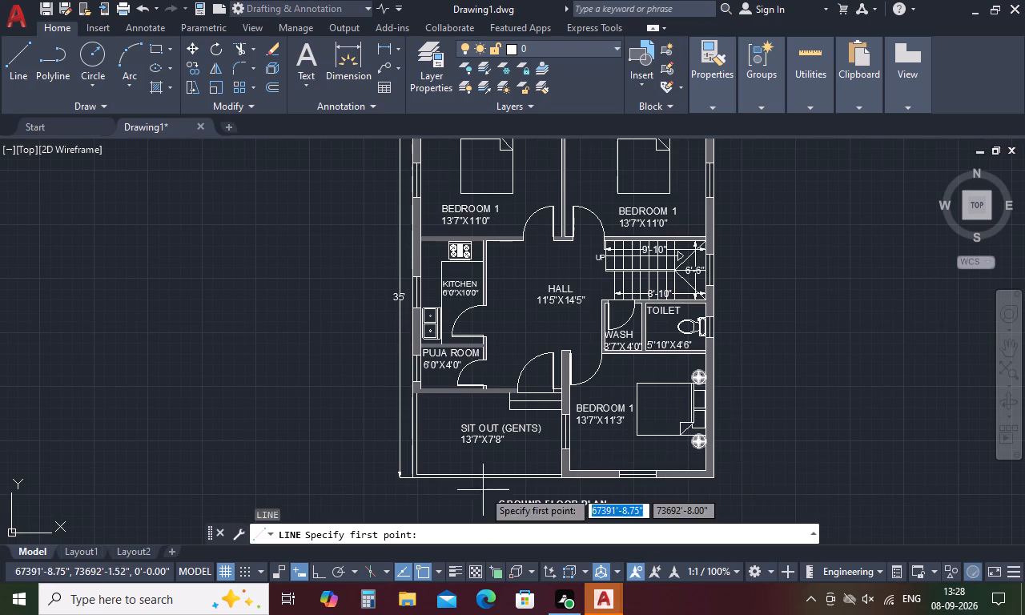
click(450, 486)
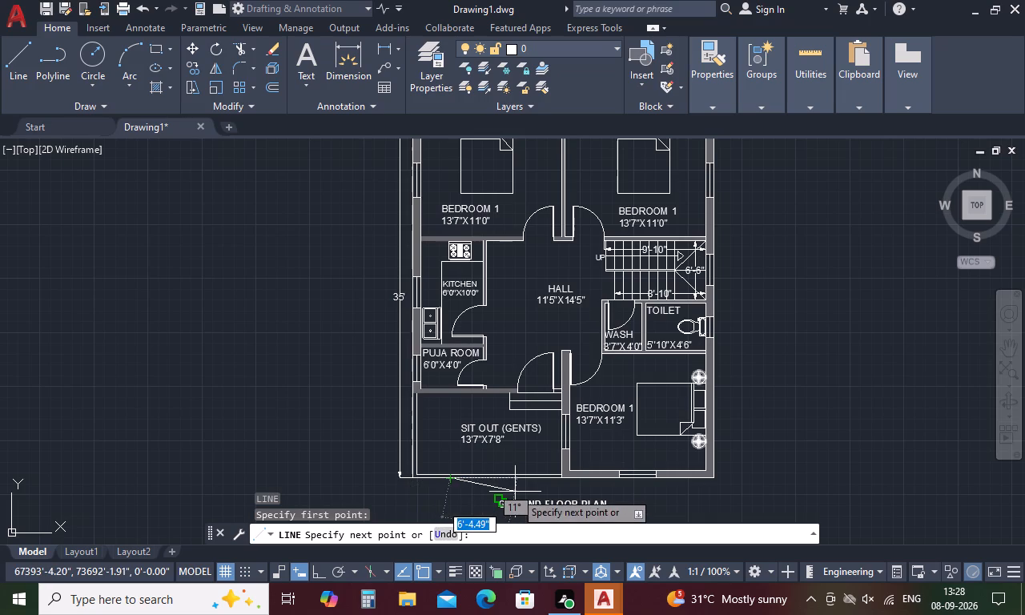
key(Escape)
Draw a horizontal line about 4'-8" long just below the sit-out's lower edge, with Ortho on.
scroll(513, 408, down, 4)
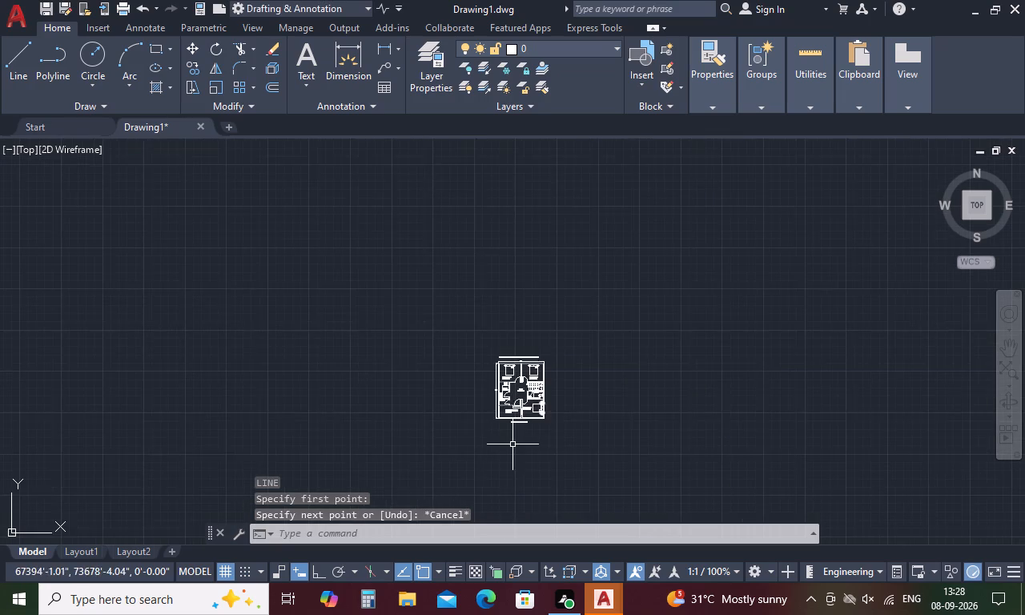
scroll(512, 445, up, 3)
scroll(487, 320, up, 2)
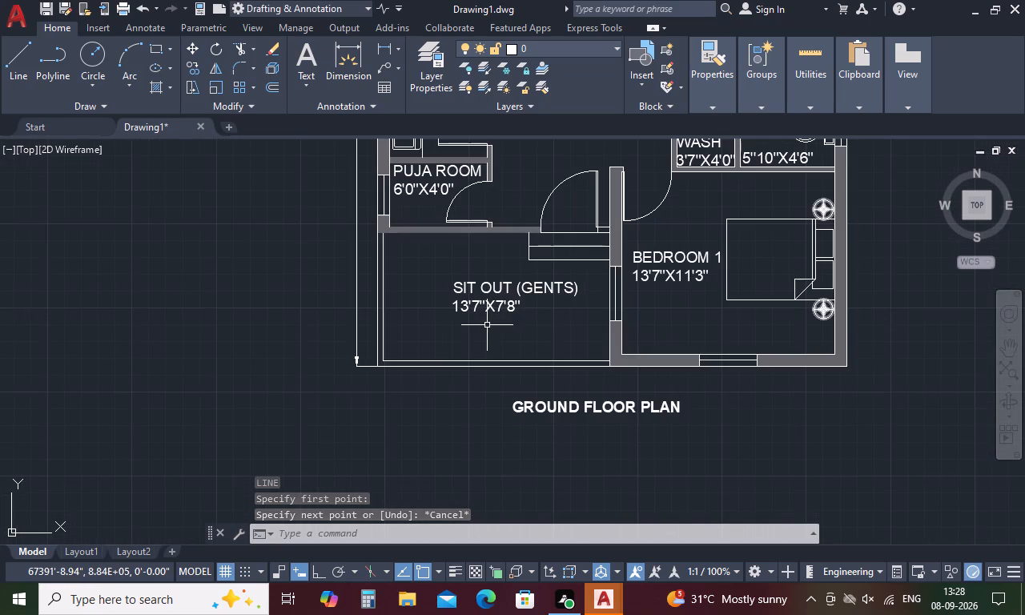
key(l)
key(space)
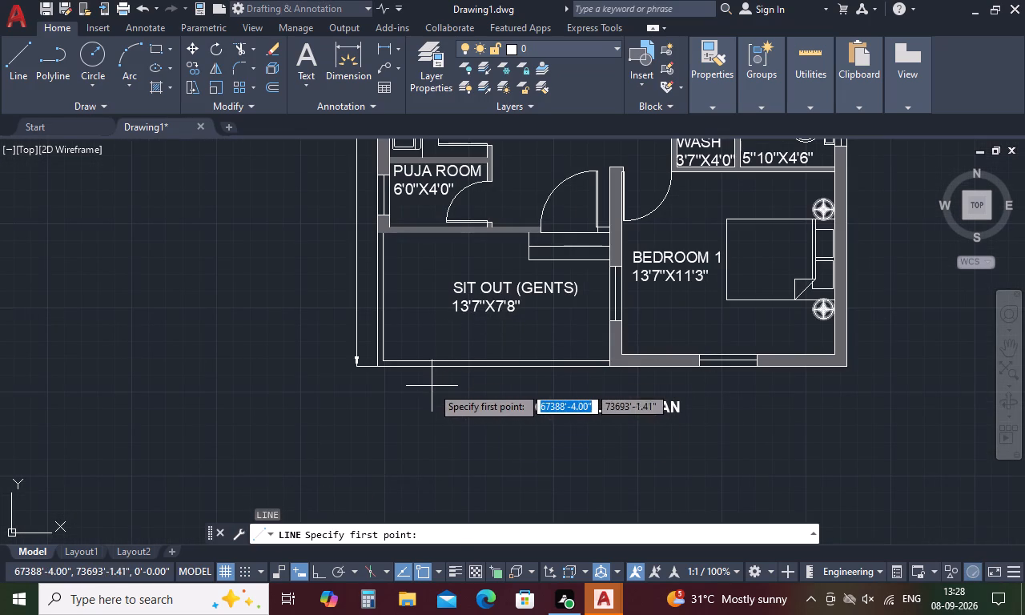
click(432, 382)
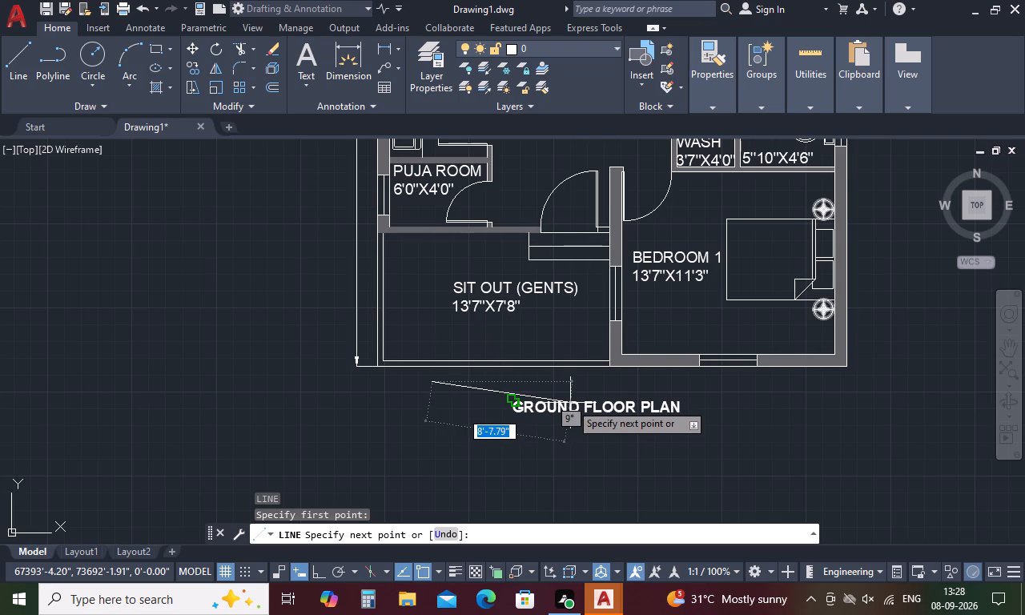
key(F8)
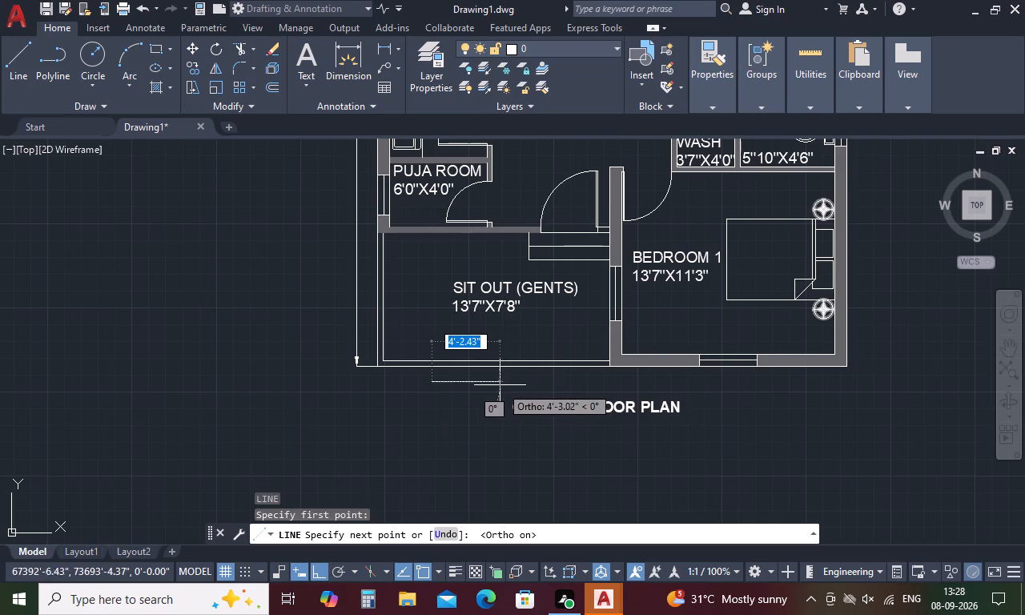
click(508, 380)
key(space)
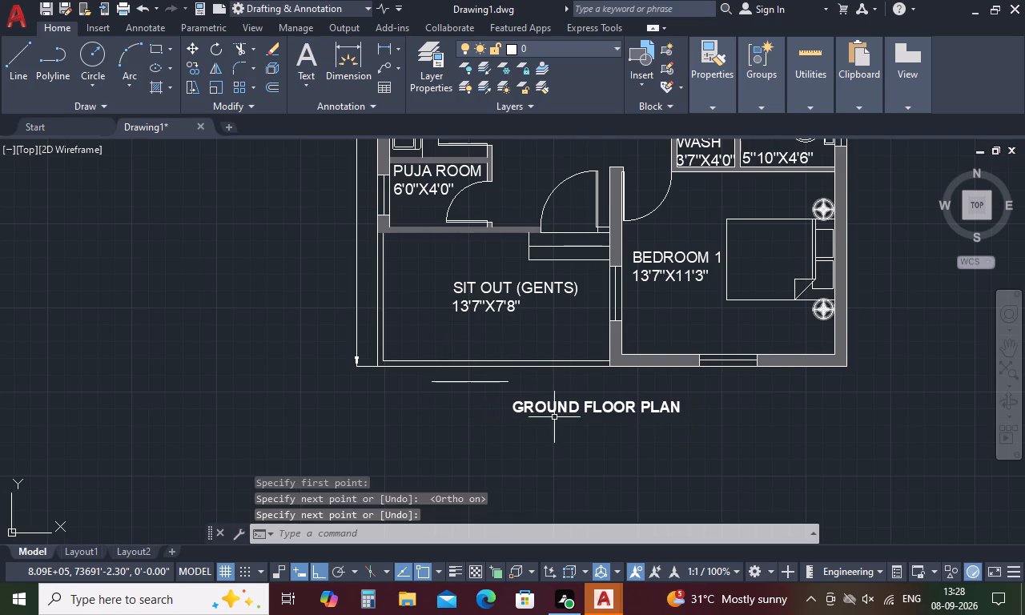
With Ortho off, draw a diagonal arrowhead stroke about 10" long from the line's right end, up and to the left.
text(L)
key(space)
click(506, 377)
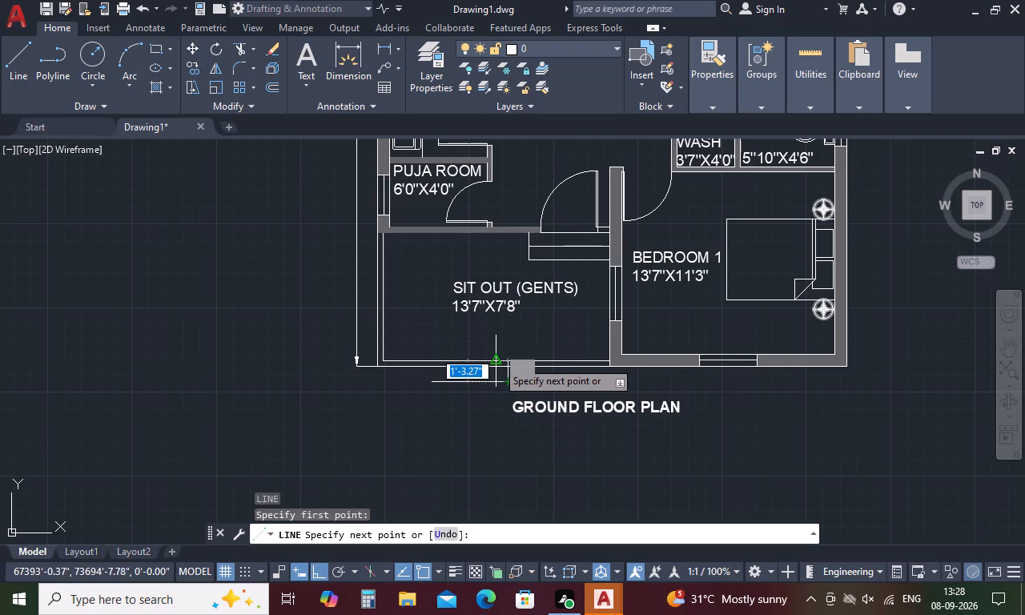
scroll(496, 360, up, 4)
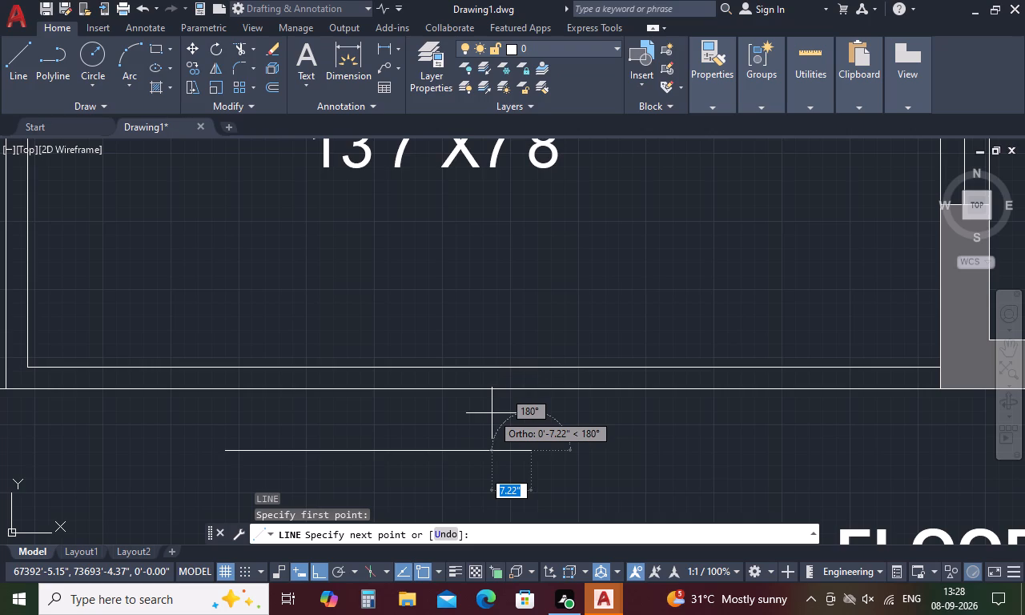
key(F8)
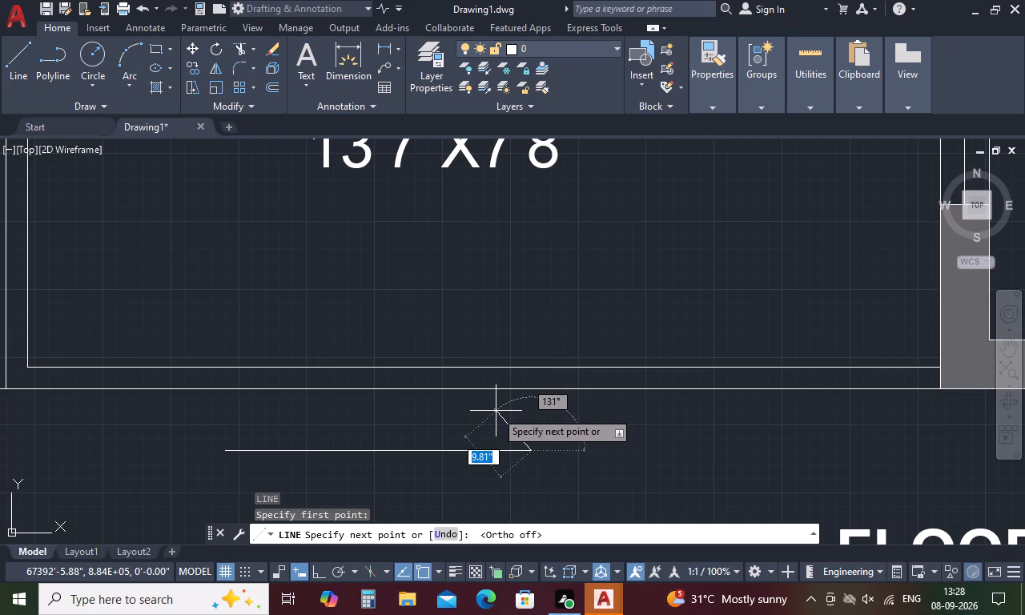
click(496, 411)
key(space)
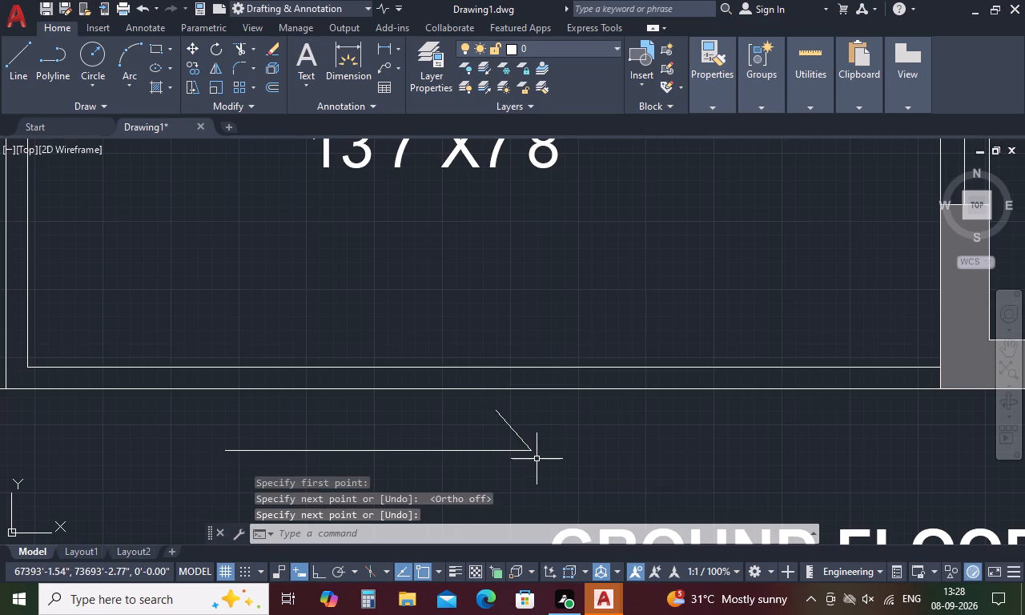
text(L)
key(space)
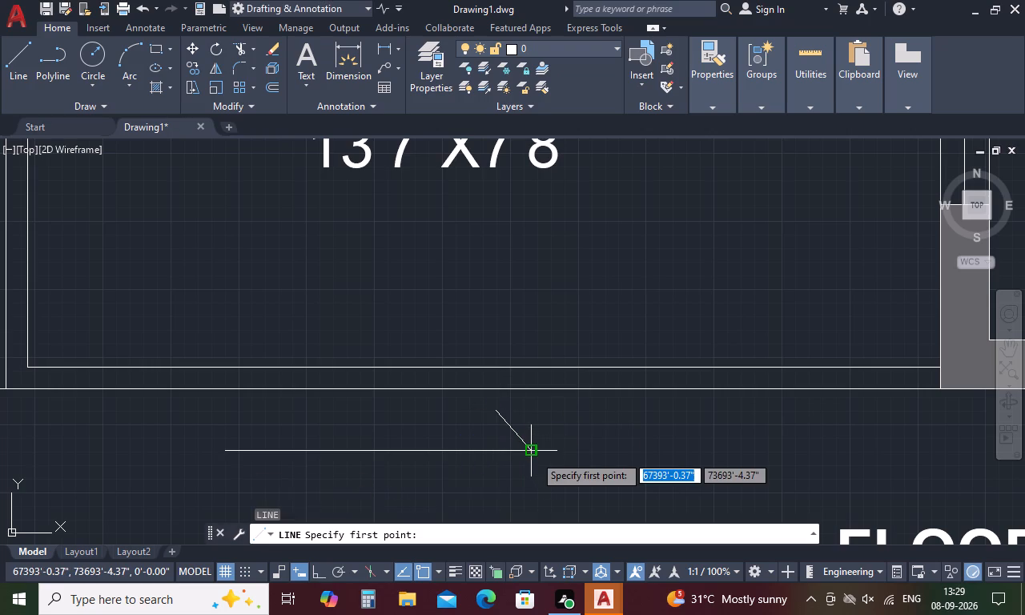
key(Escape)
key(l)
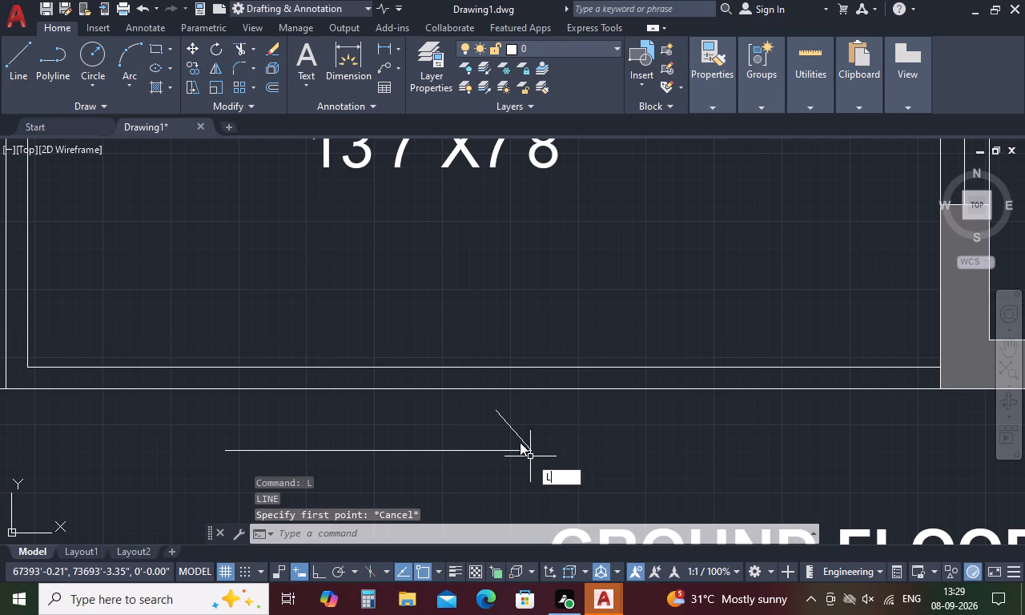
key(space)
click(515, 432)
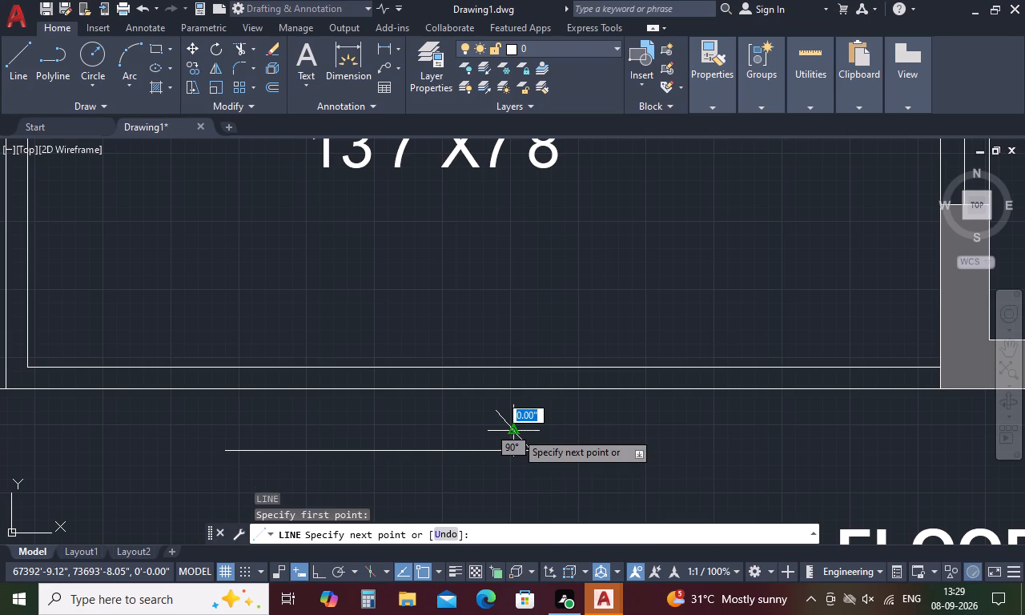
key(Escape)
Mirror the diagonal stroke about the horizontal line, keeping the original, to complete the right arrowhead.
click(517, 432)
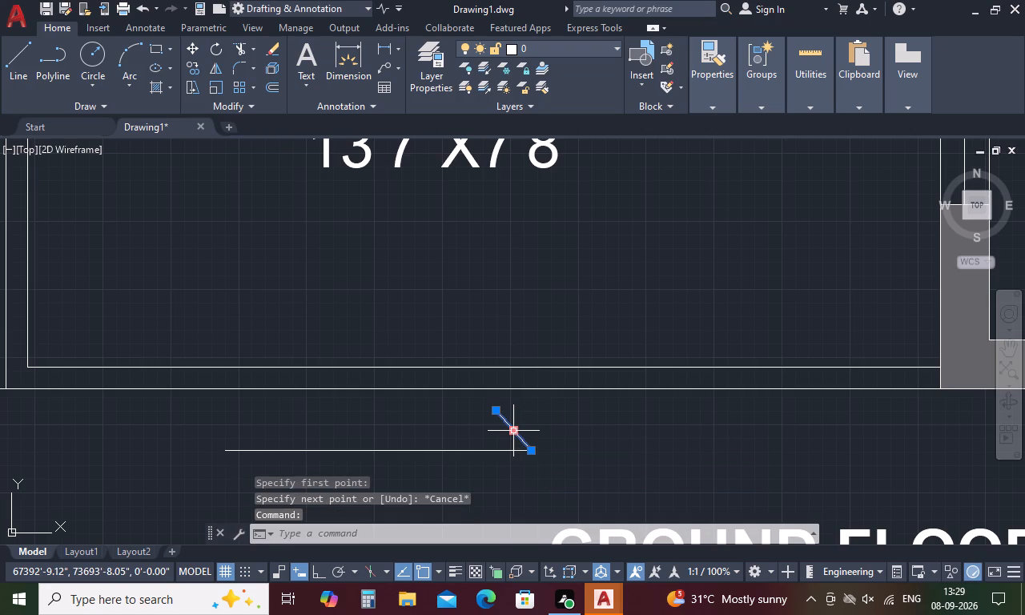
text(MI)
key(space)
click(526, 451)
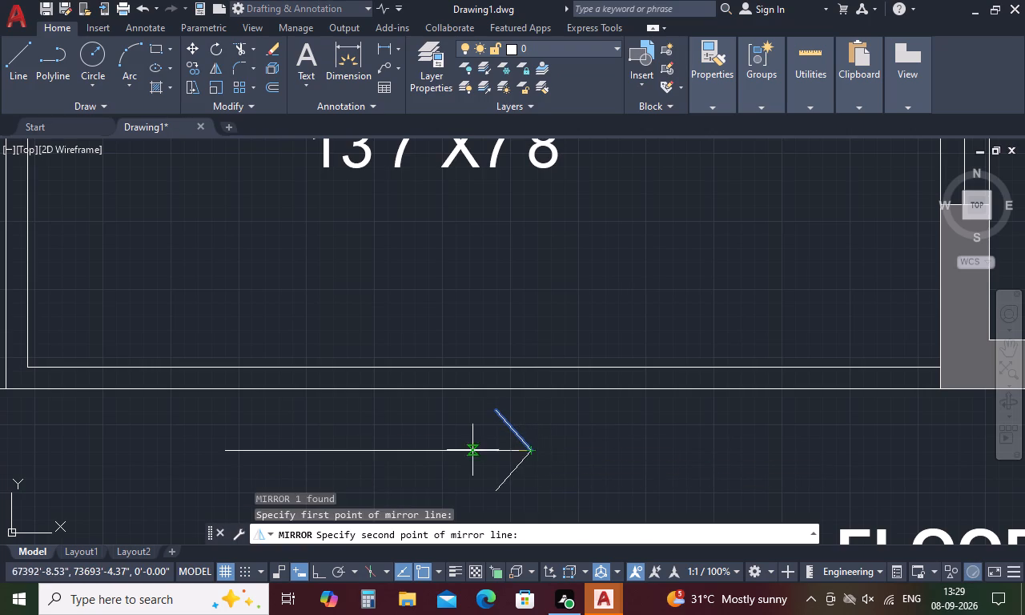
click(228, 452)
key(space)
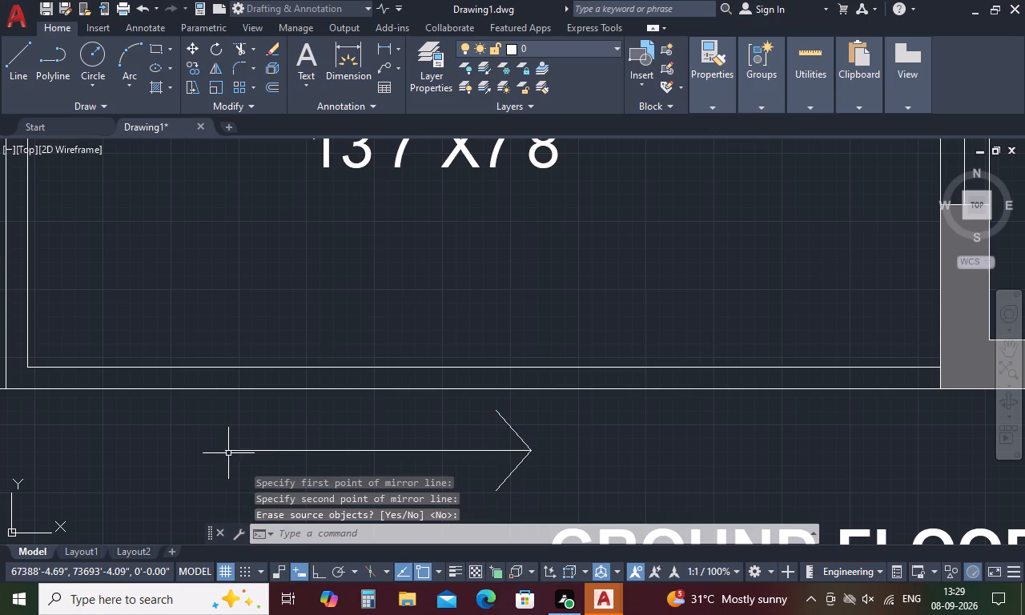
Mirror both right arrowhead strokes about a vertical axis through the horizontal line's midpoint, keeping the originals, to form a double-headed arrow.
click(511, 428)
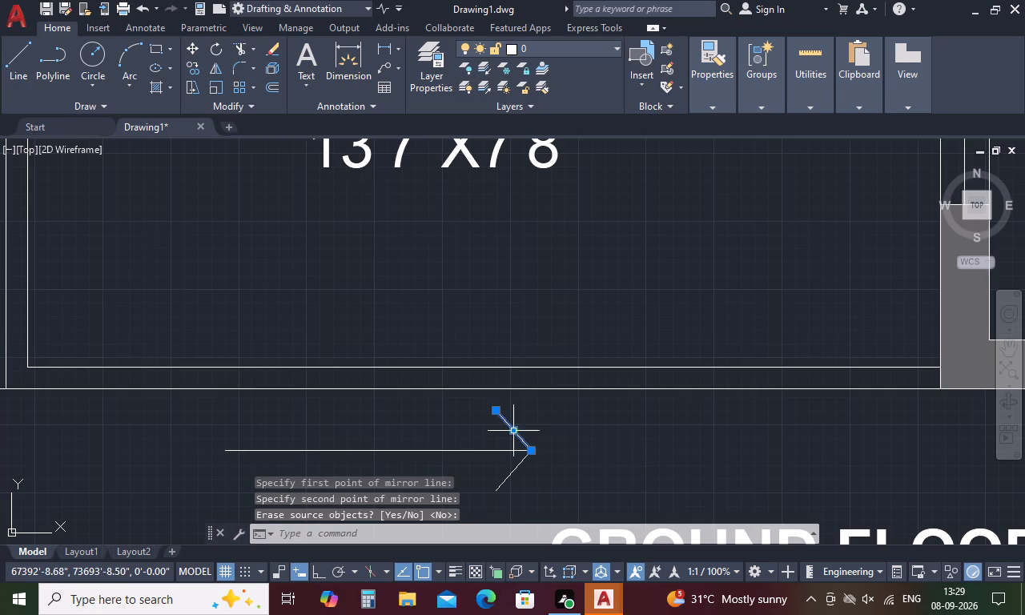
click(512, 472)
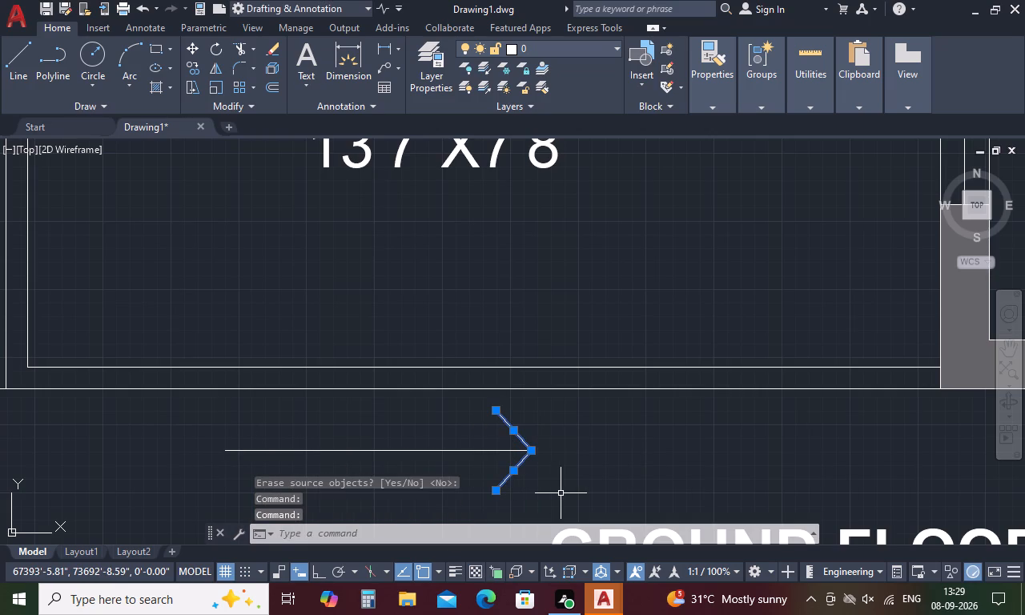
text(MI)
key(space)
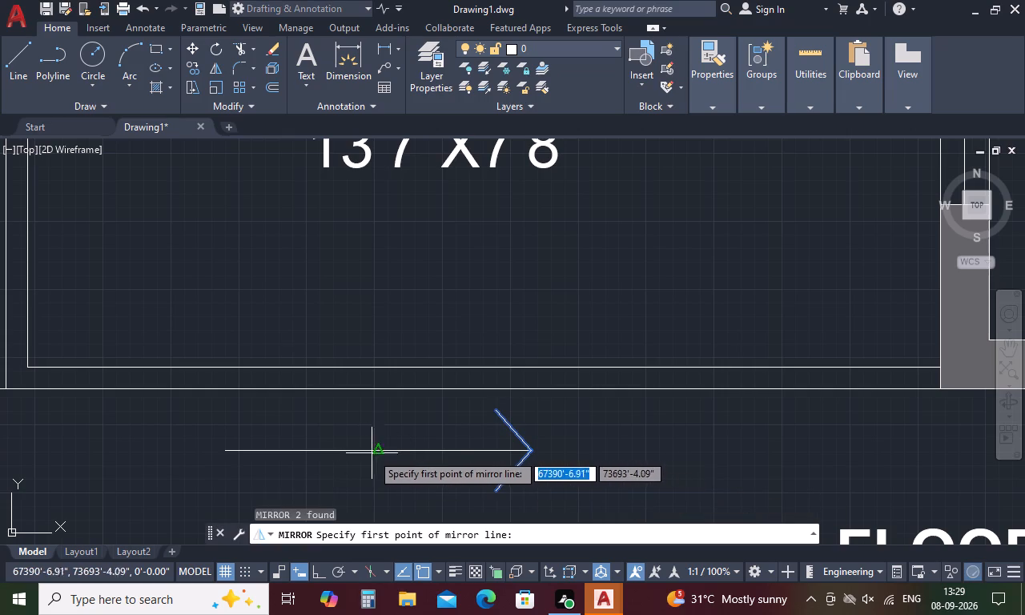
click(382, 453)
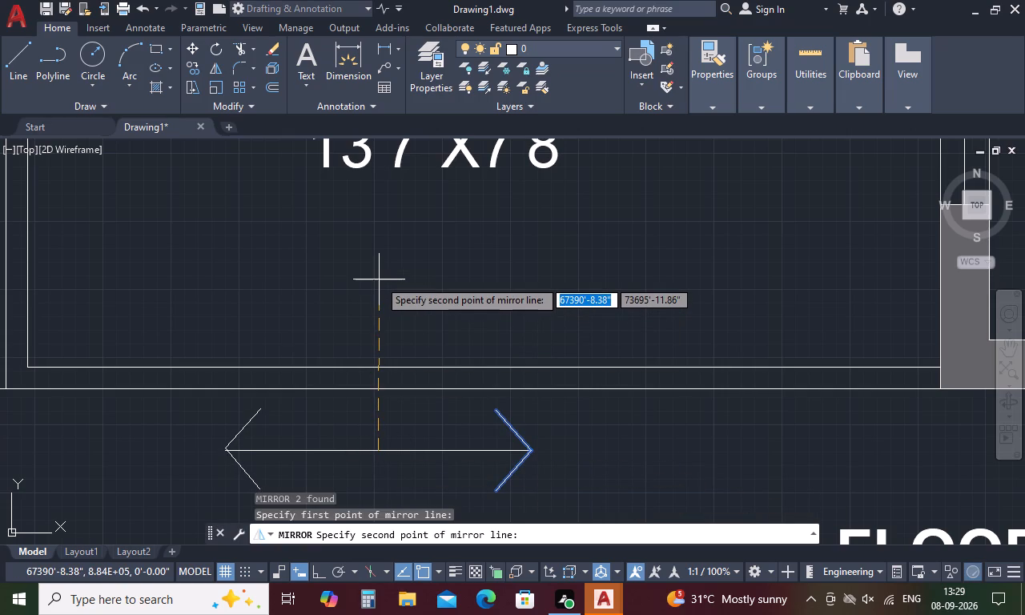
key(F8)
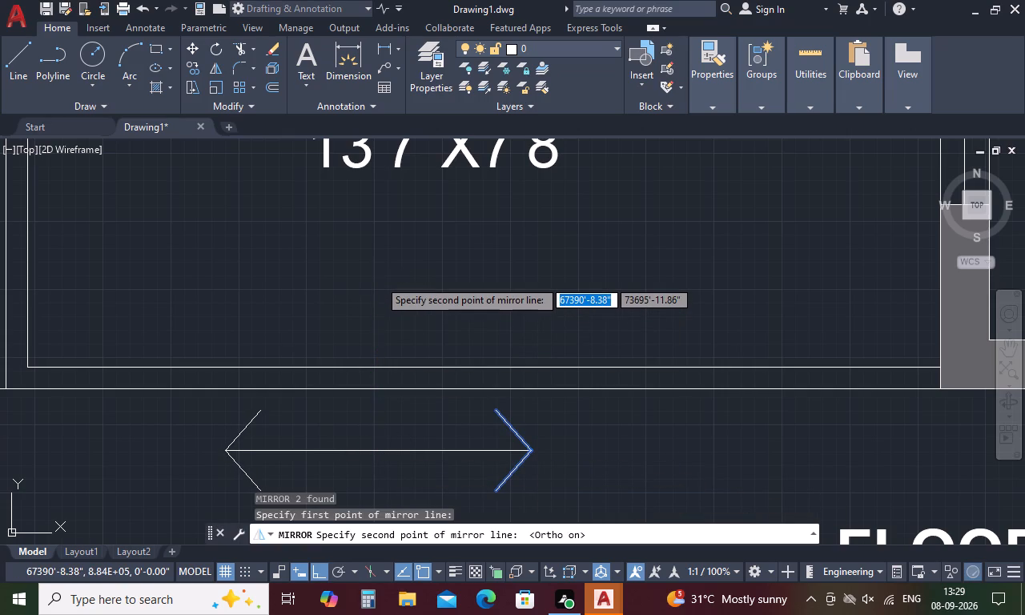
click(380, 275)
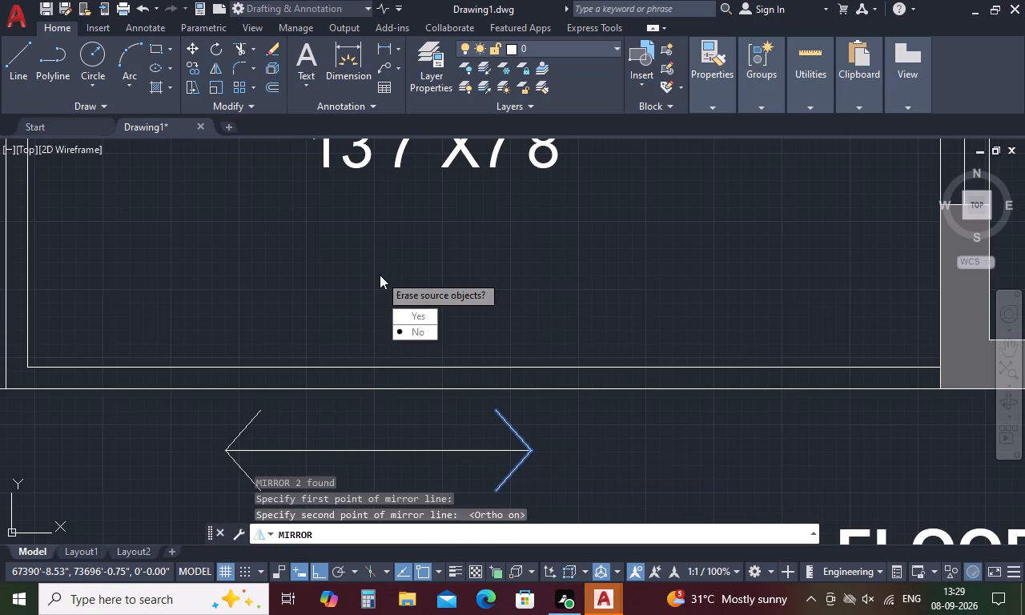
key(space)
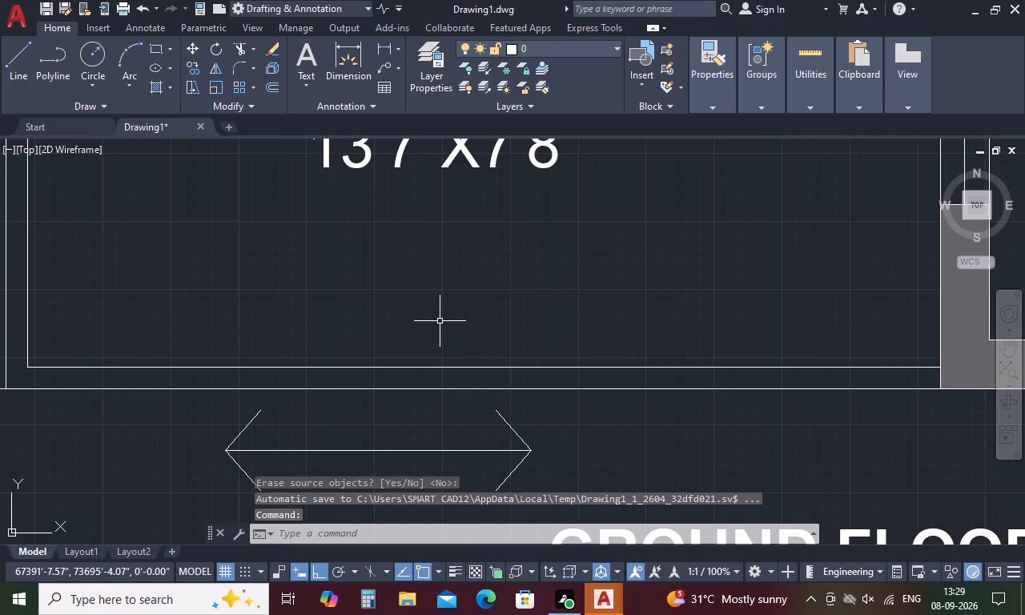
scroll(440, 321, down, 1)
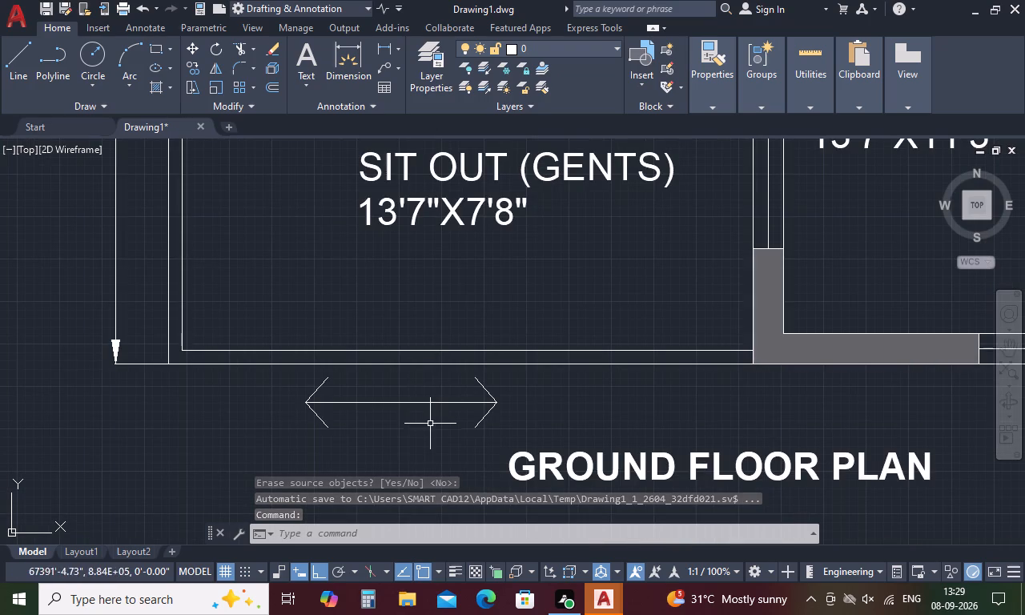
scroll(435, 392, down, 1)
scroll(410, 444, up, 1)
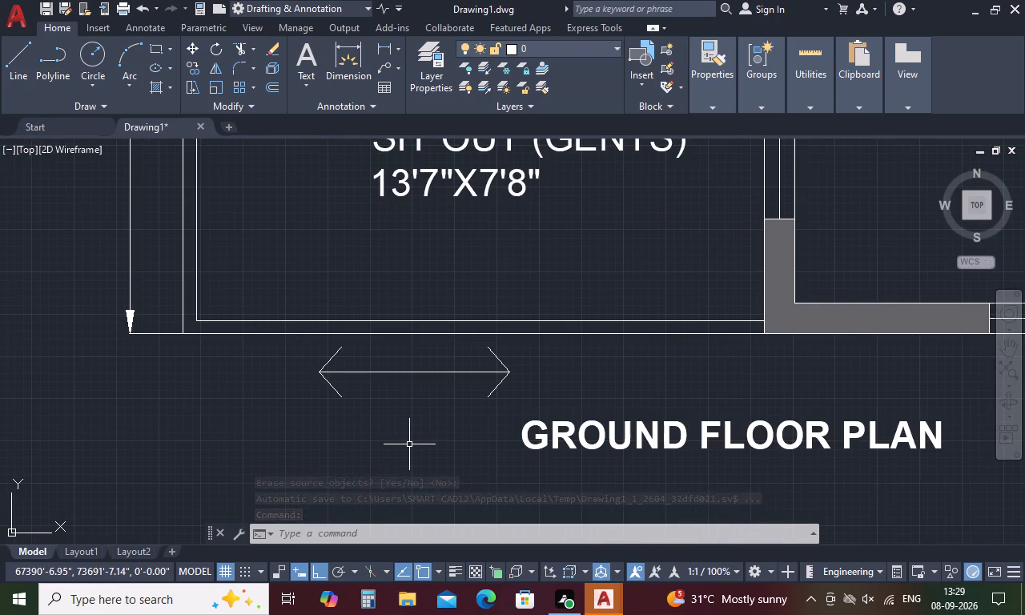
Add the multiline text label ROAD just below the double-headed arrow under the sit-out.
text(T)
key(space)
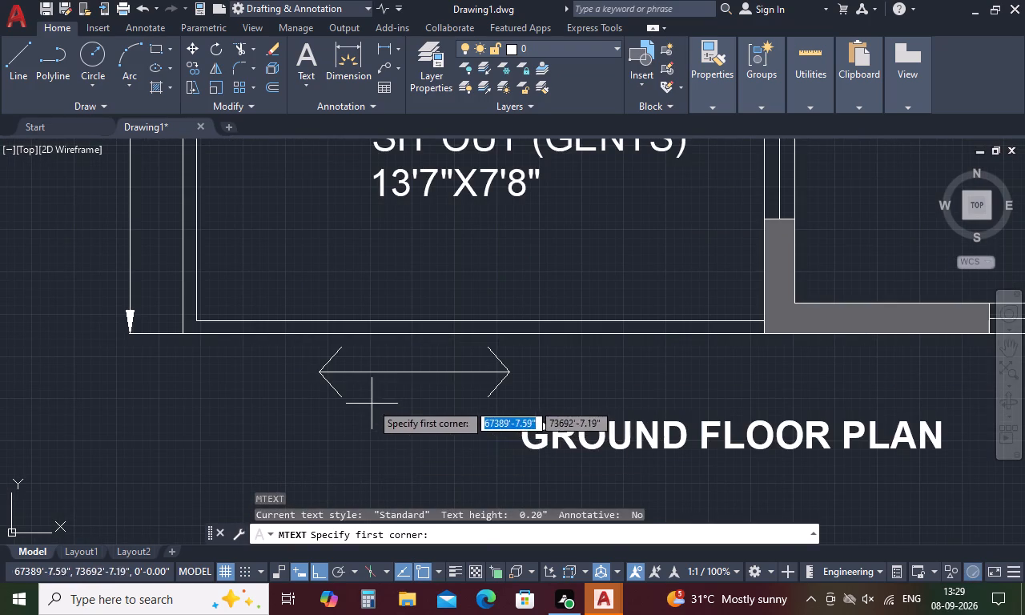
click(368, 400)
click(463, 417)
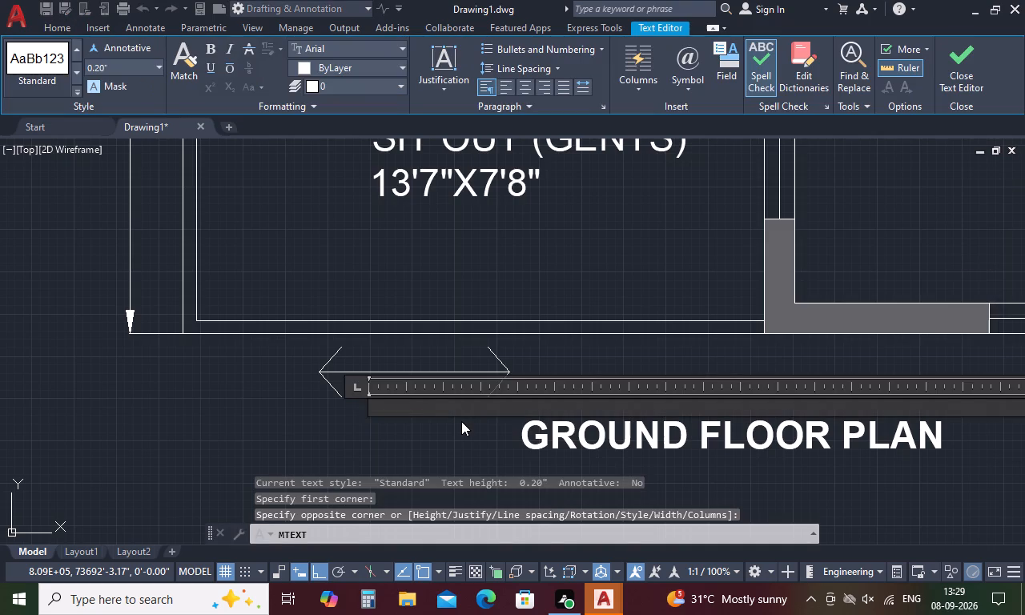
key(r)
key(o)
text(AD)
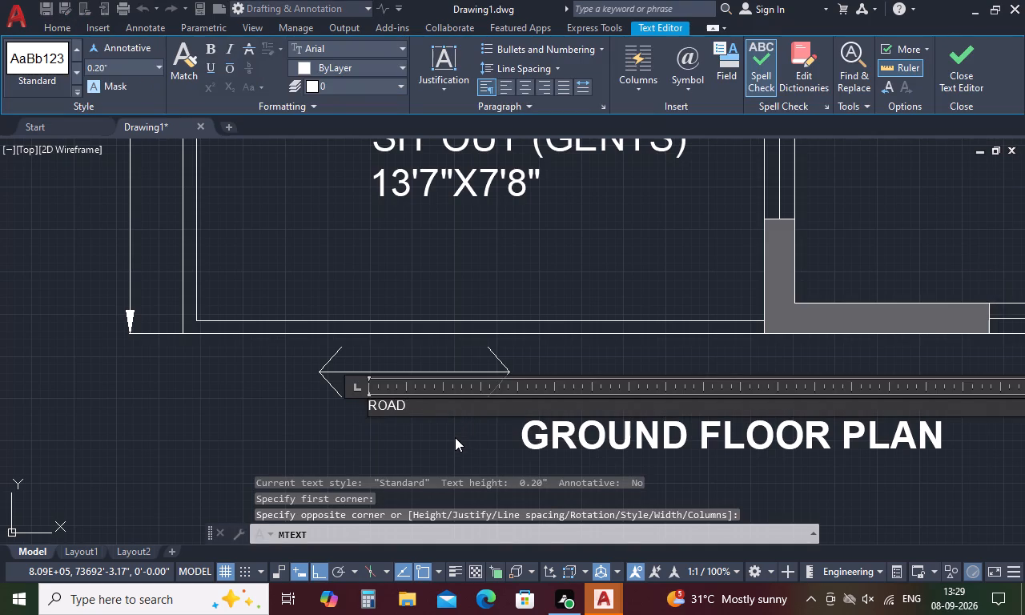
click(455, 439)
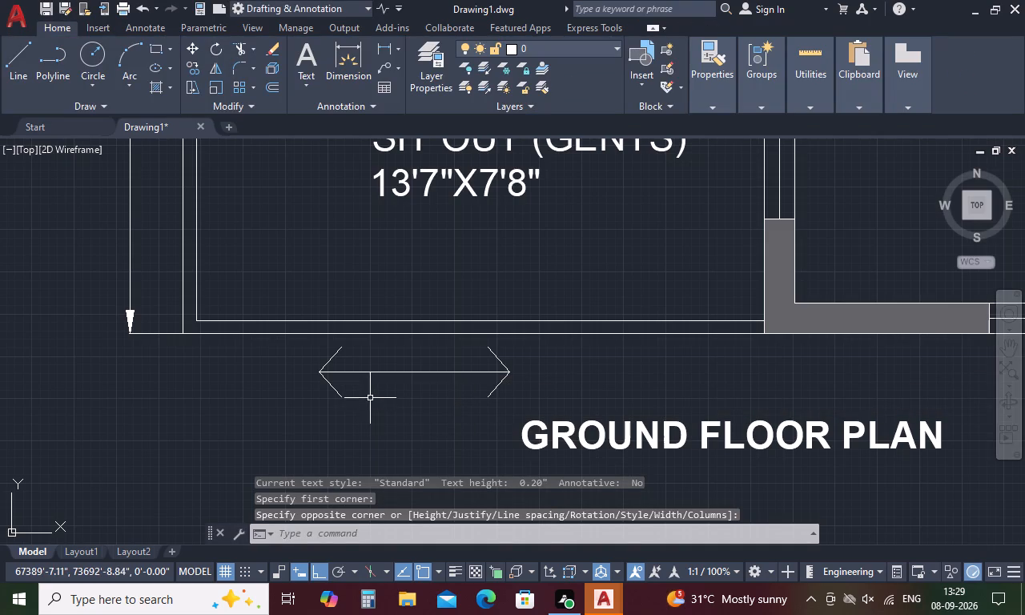
Set the text height of the ROAD label to 7.
double_click(370, 398)
drag(420, 406, 286, 416)
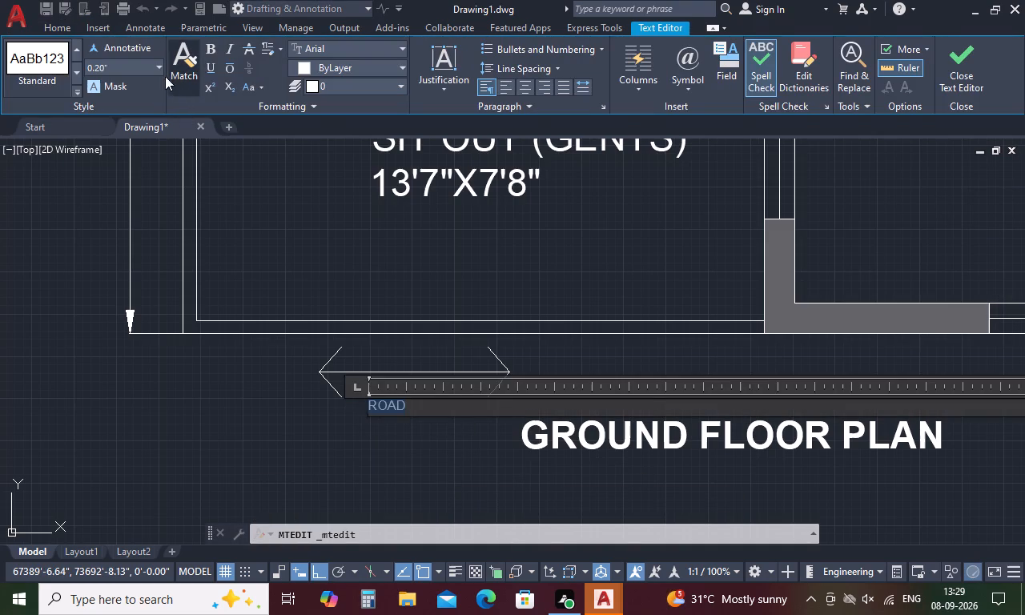
click(142, 70)
key(BackSpace)
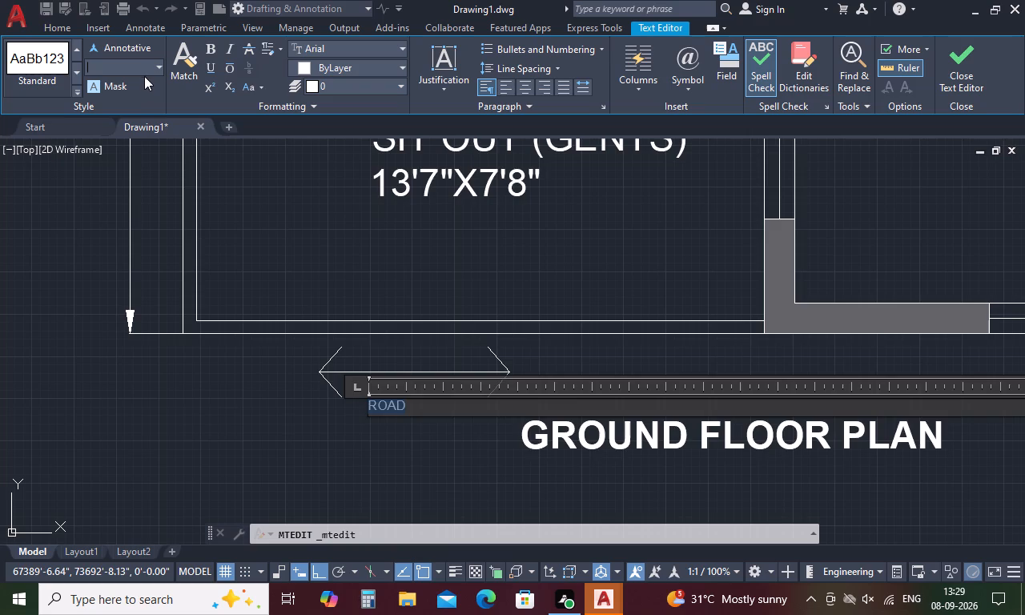
key(7)
key(Return)
click(601, 260)
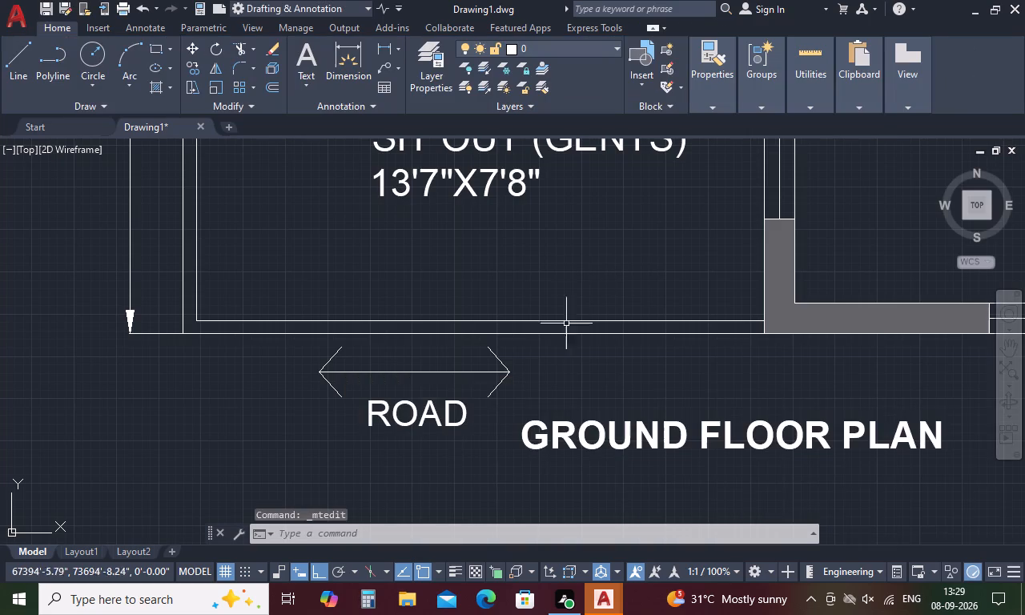
Save the drawing in the Documents folder as FP1075, in AutoCAD 2018 Drawing format.
scroll(507, 313, down, 2)
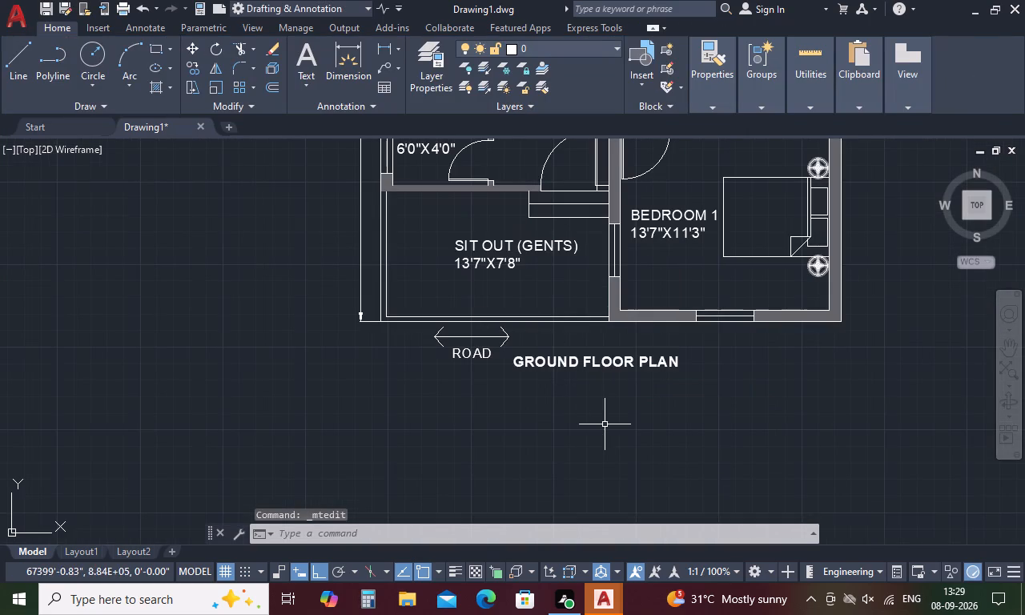
scroll(592, 417, down, 2)
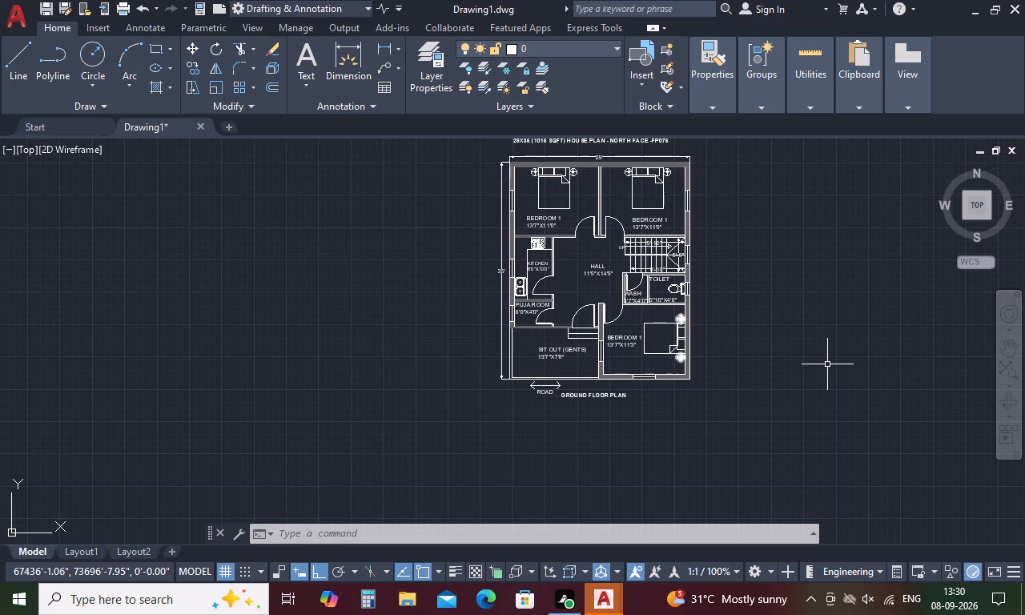
key(ctrl+s)
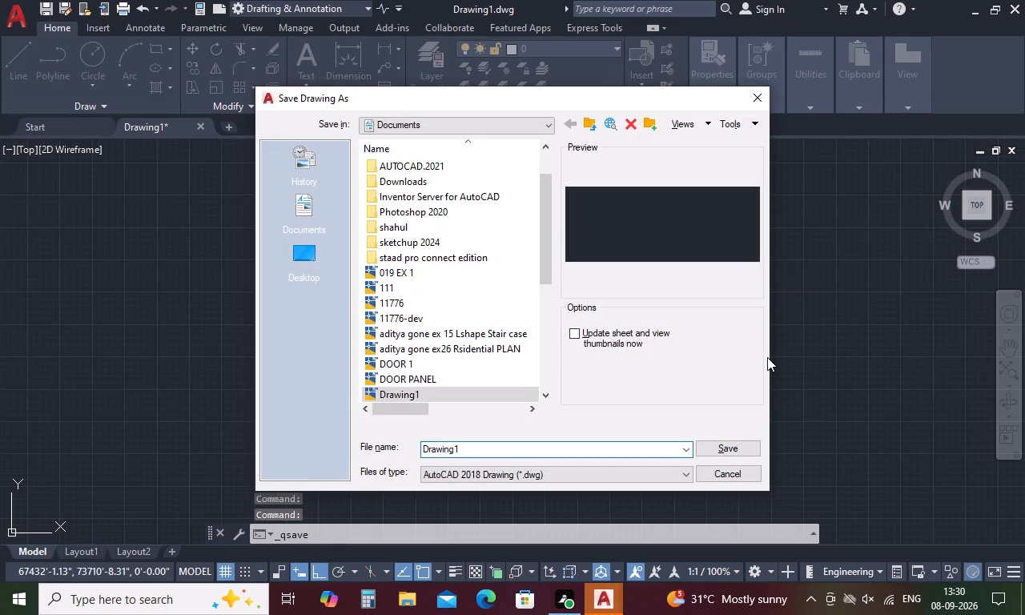
click(482, 443)
click(463, 455)
key(BackSpace)
key(BackSpace)
key(BackSpace)
key(BackSpace)
key(BackSpace)
key(BackSpace)
key(BackSpace)
key(BackSpace)
key(BackSpace)
key(BackSpace)
key(BackSpace)
text(FP)
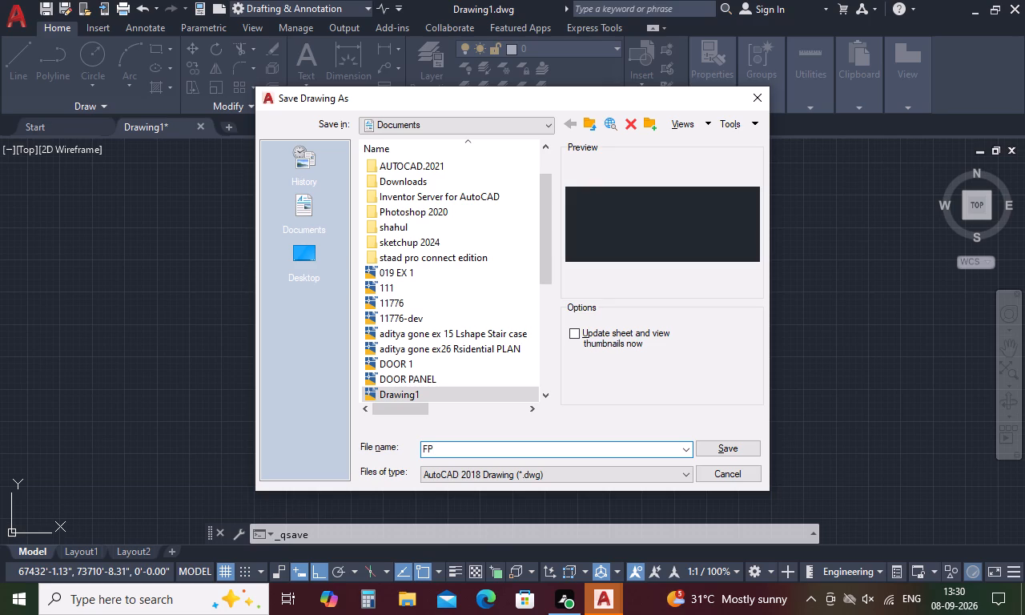
key(1)
key(0)
text(75)
scroll(410, 234, down, 3)
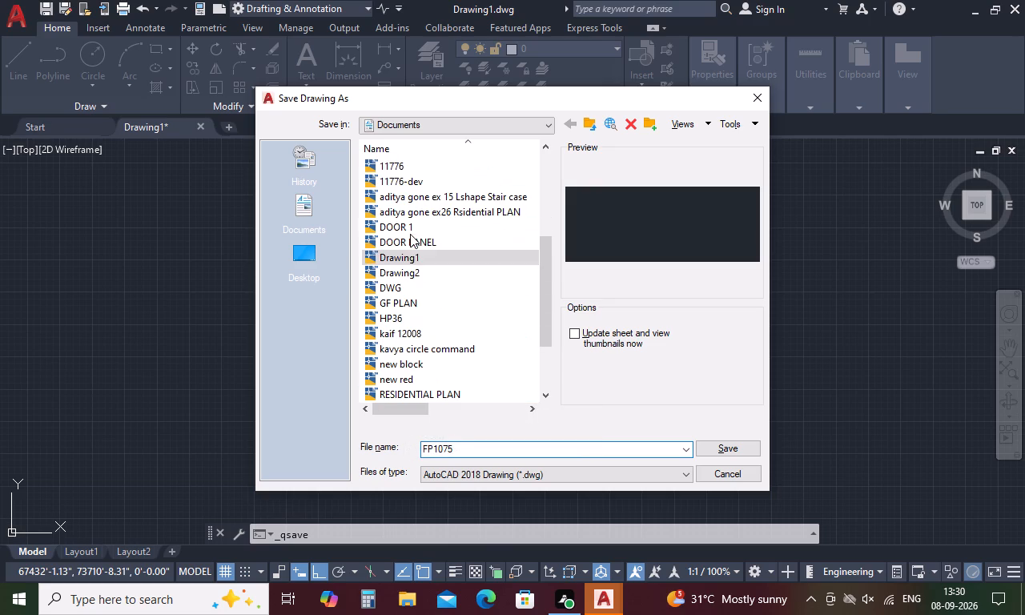
scroll(410, 255, down, 2)
scroll(410, 255, up, 4)
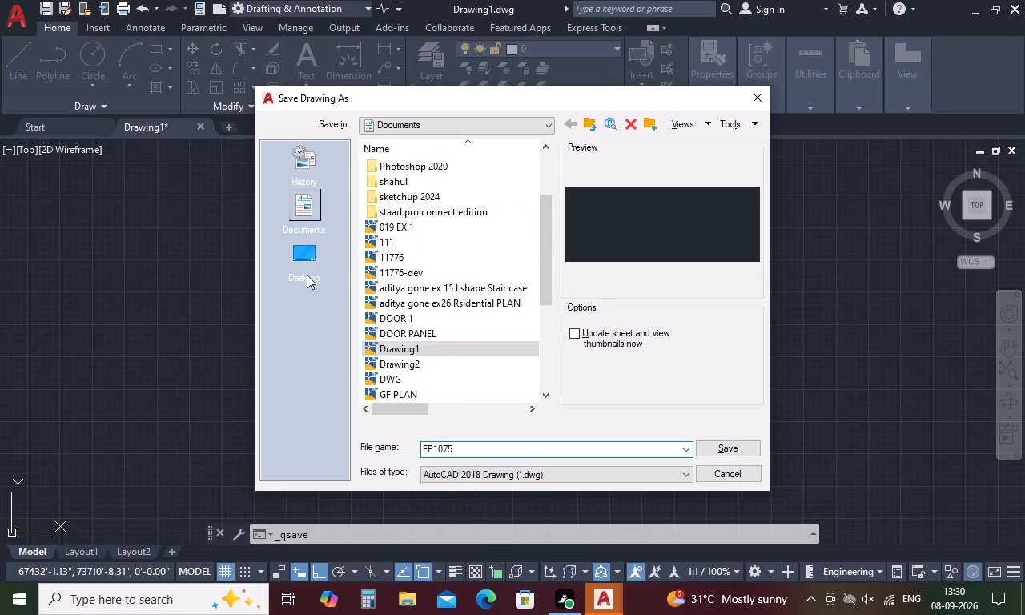
click(734, 448)
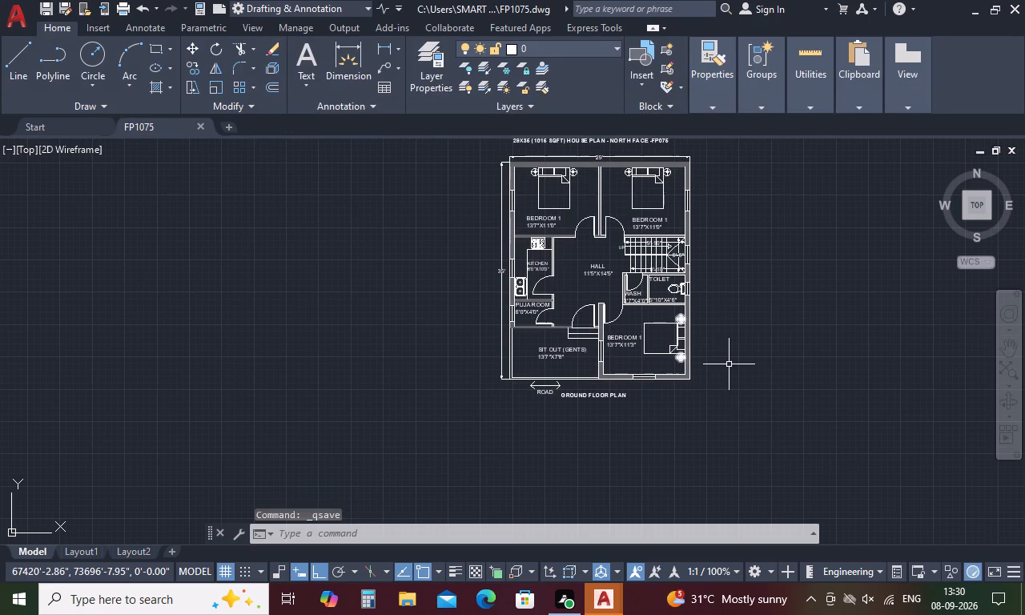
Set up a plot using a window around the whole floor plan with its titles and the DWG To PDF.pc3 plotter.
scroll(729, 364, down, 1)
scroll(729, 302, up, 1)
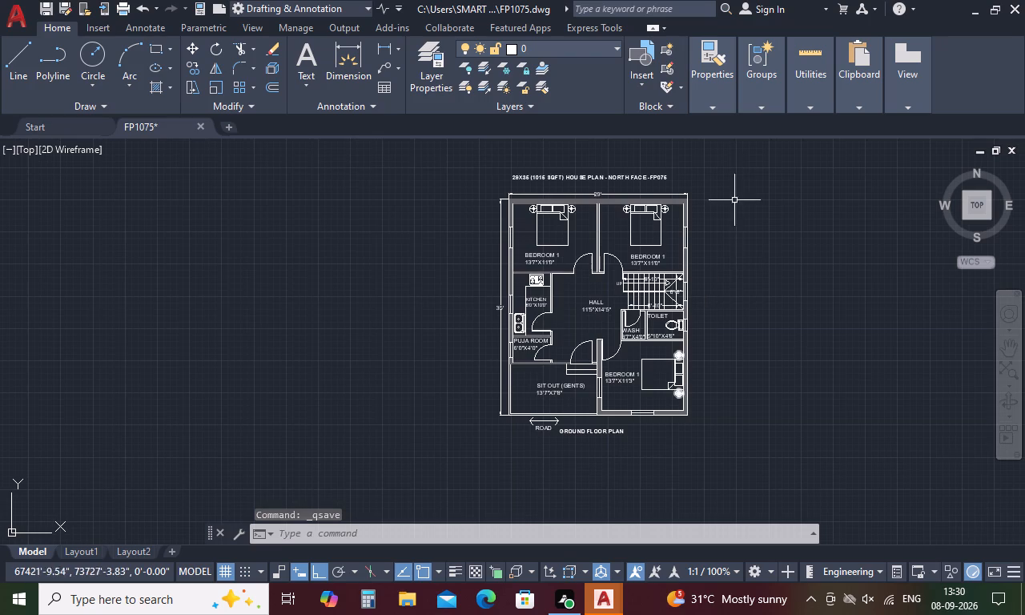
scroll(728, 173, up, 1)
scroll(728, 173, down, 1)
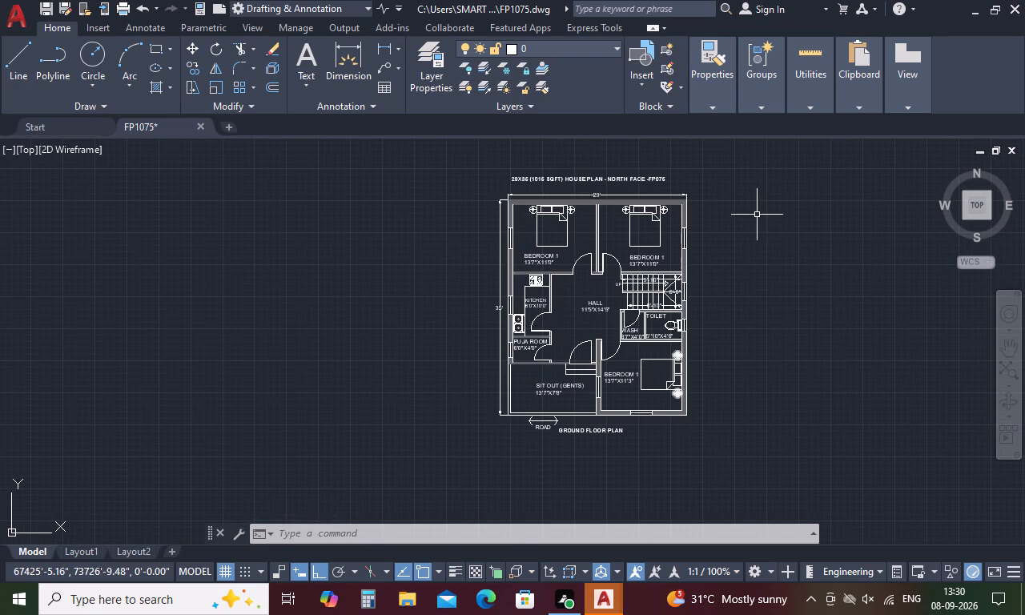
key(ctrl+p)
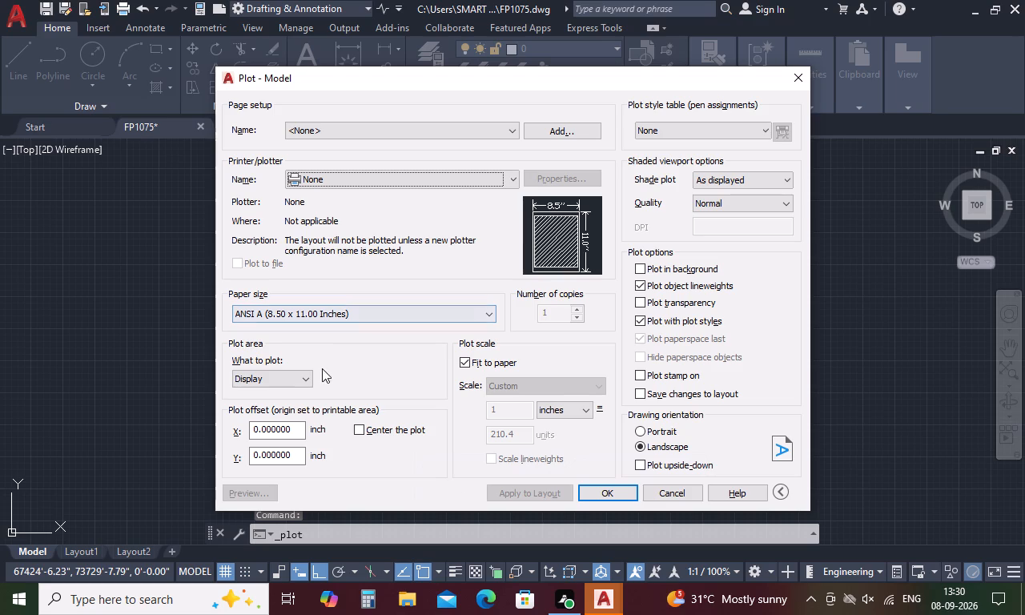
click(303, 383)
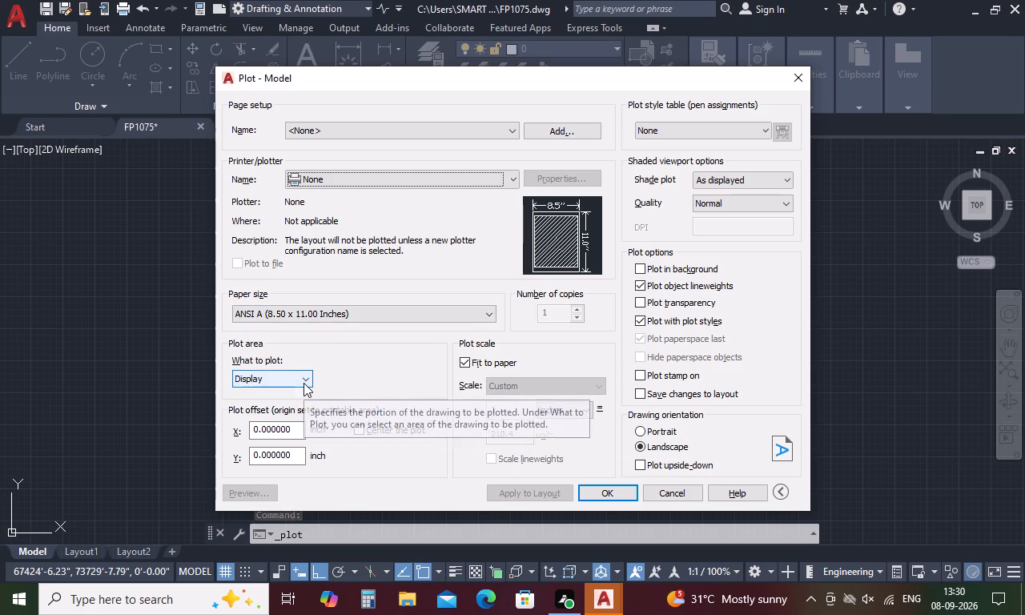
click(299, 422)
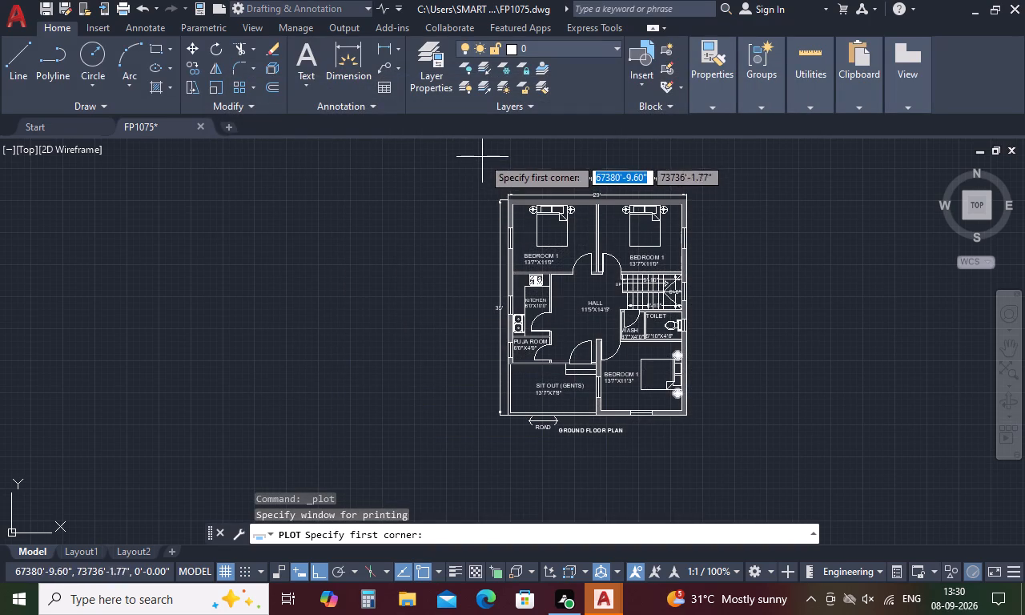
click(480, 154)
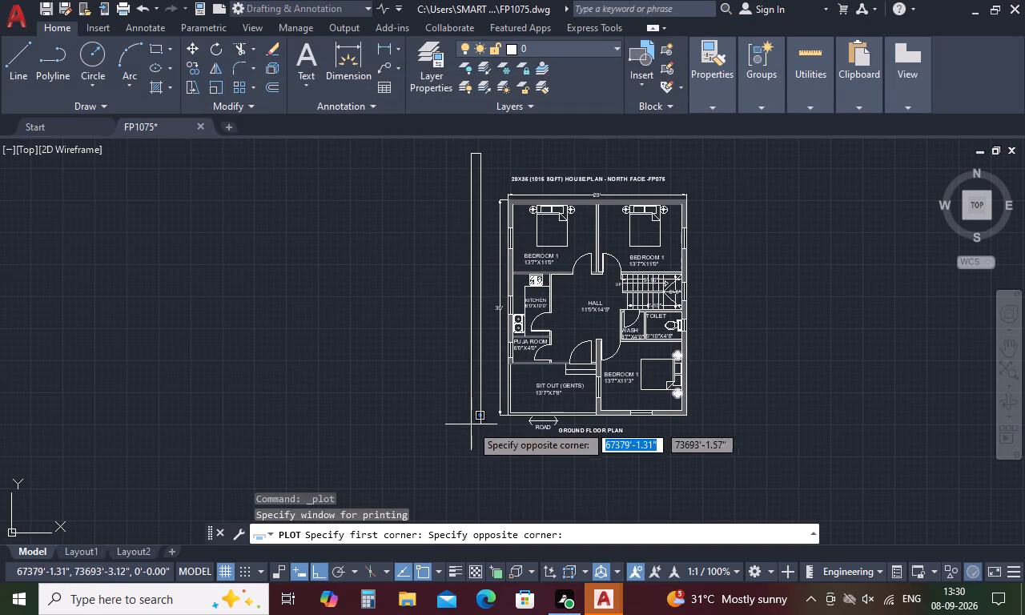
click(730, 454)
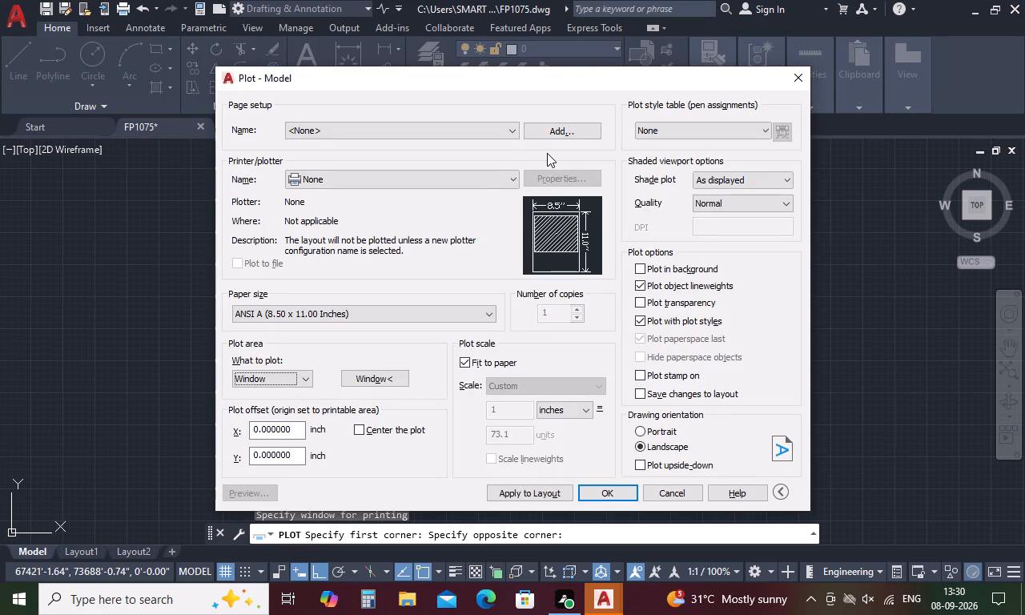
click(511, 179)
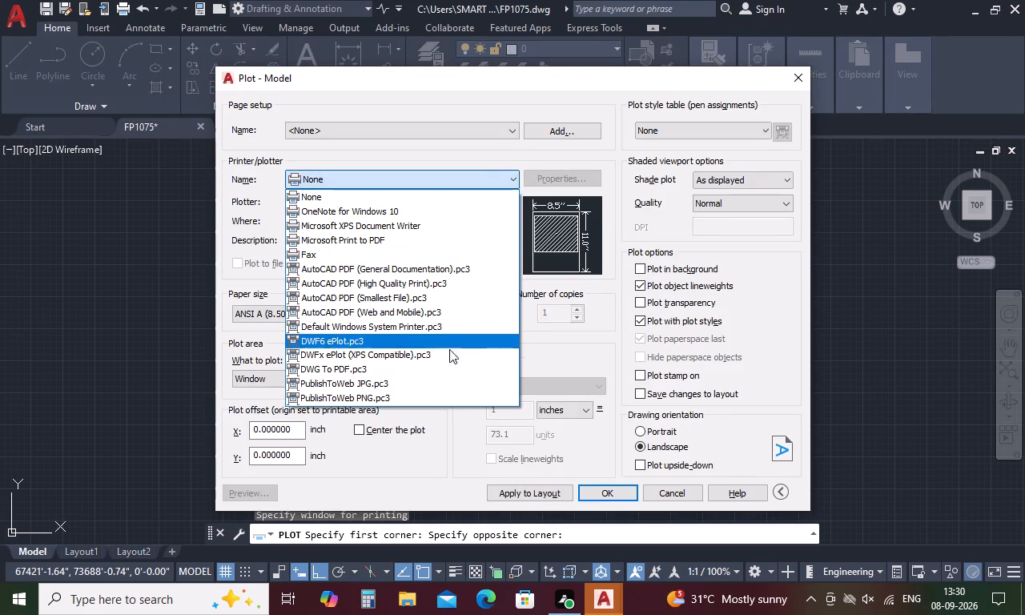
click(444, 364)
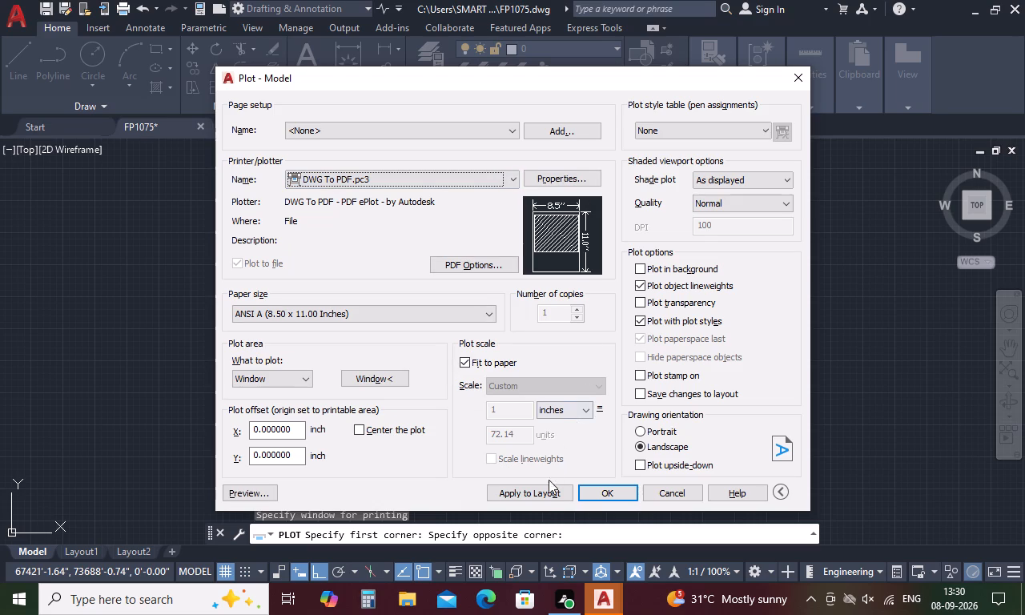
Preview the plotted sheet and return to the plot settings.
click(255, 491)
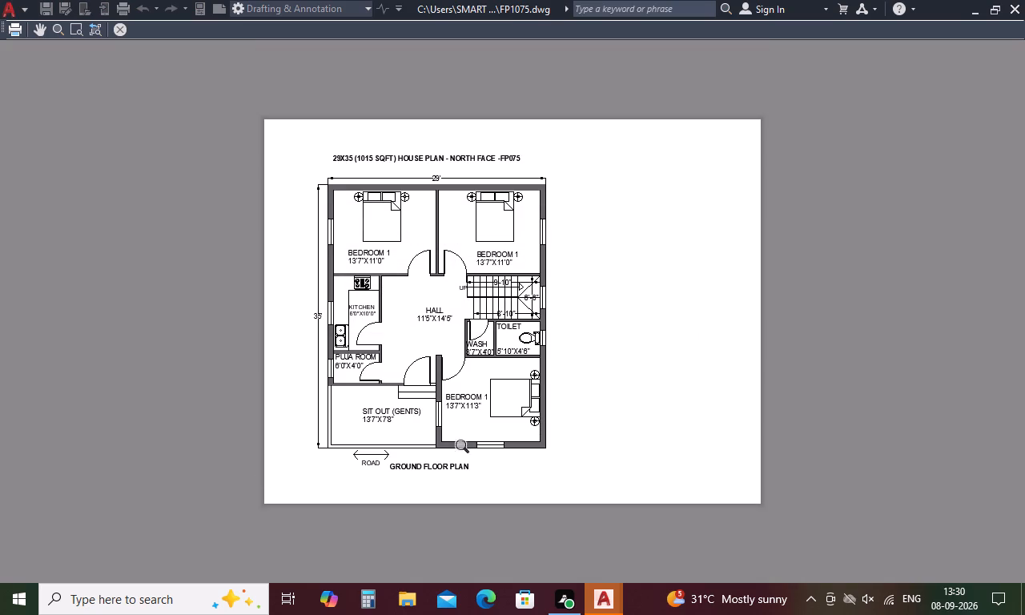
click(619, 543)
double_click(74, 97)
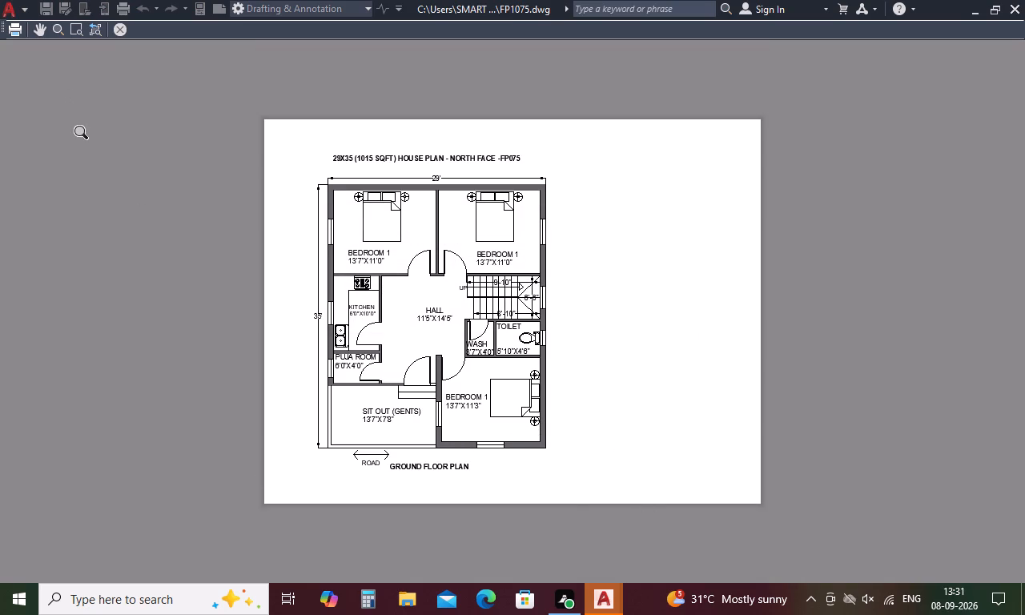
key(Escape)
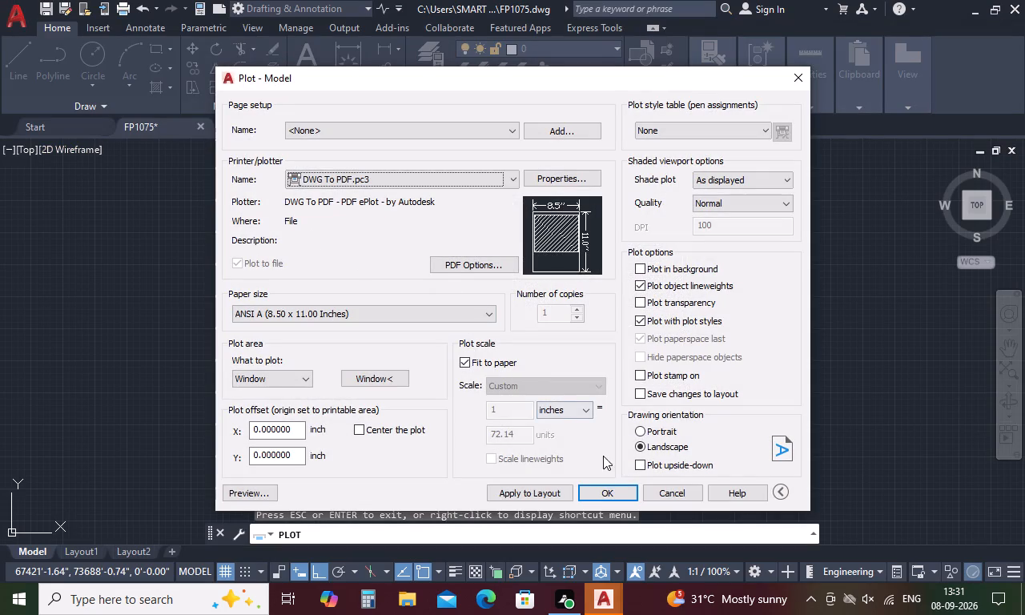
Plot the floor plan to a PDF file named FP1075 in Documents and close the PDF that opens.
click(597, 492)
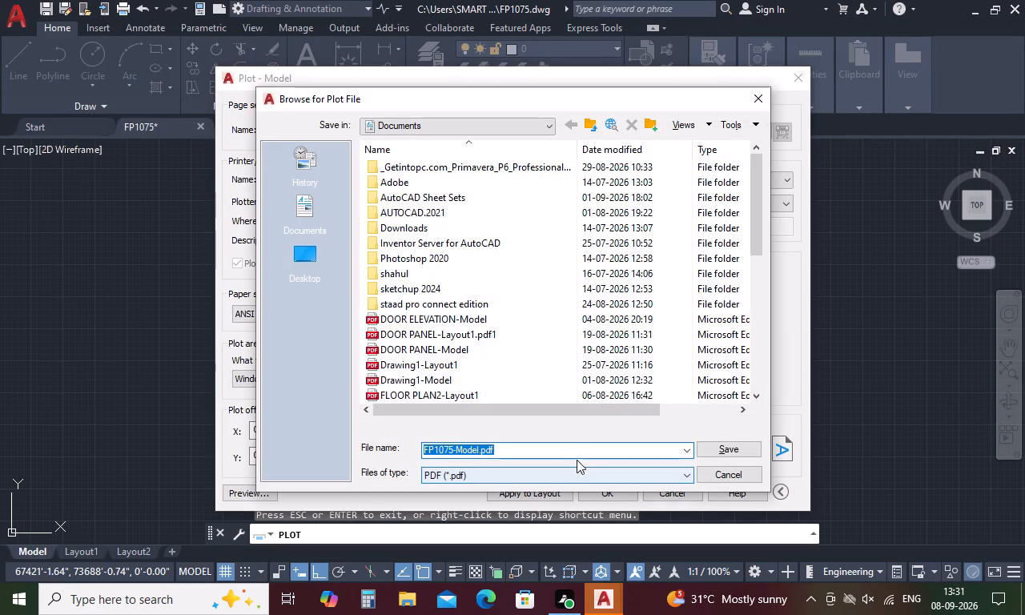
key(BackSpace)
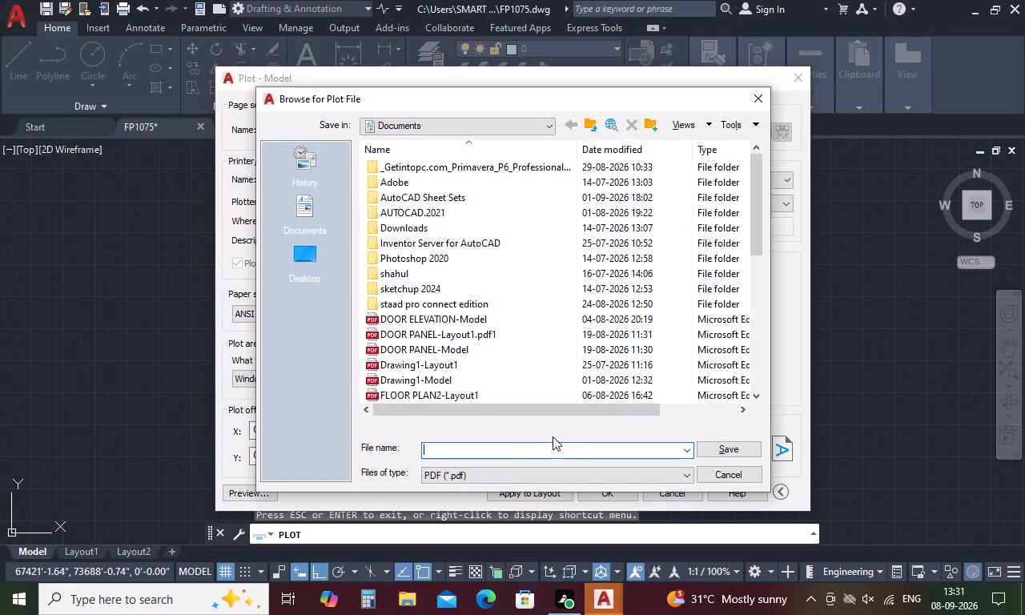
key(f)
text(P1075)
click(746, 453)
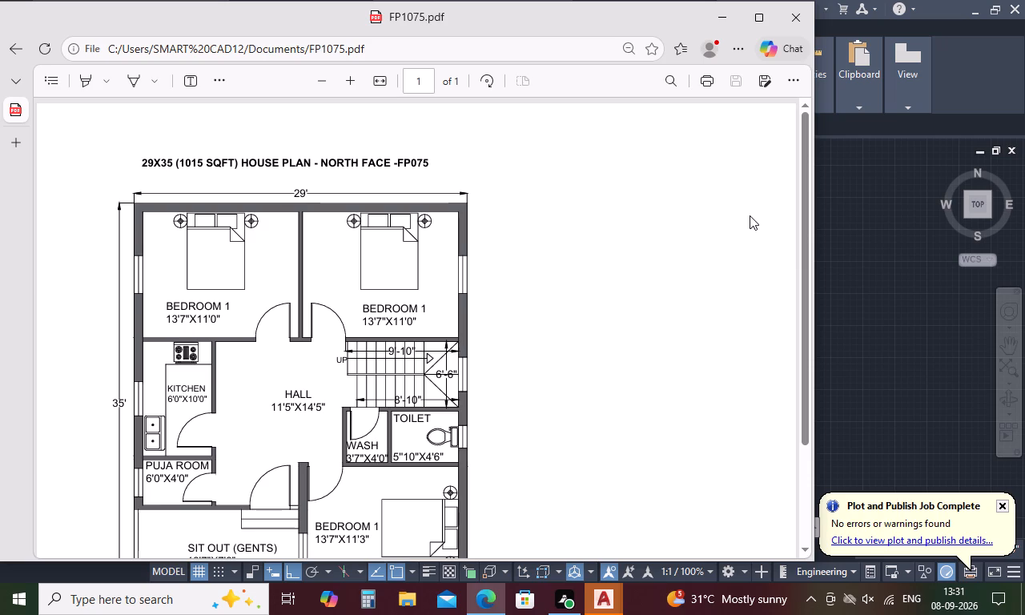
click(801, 22)
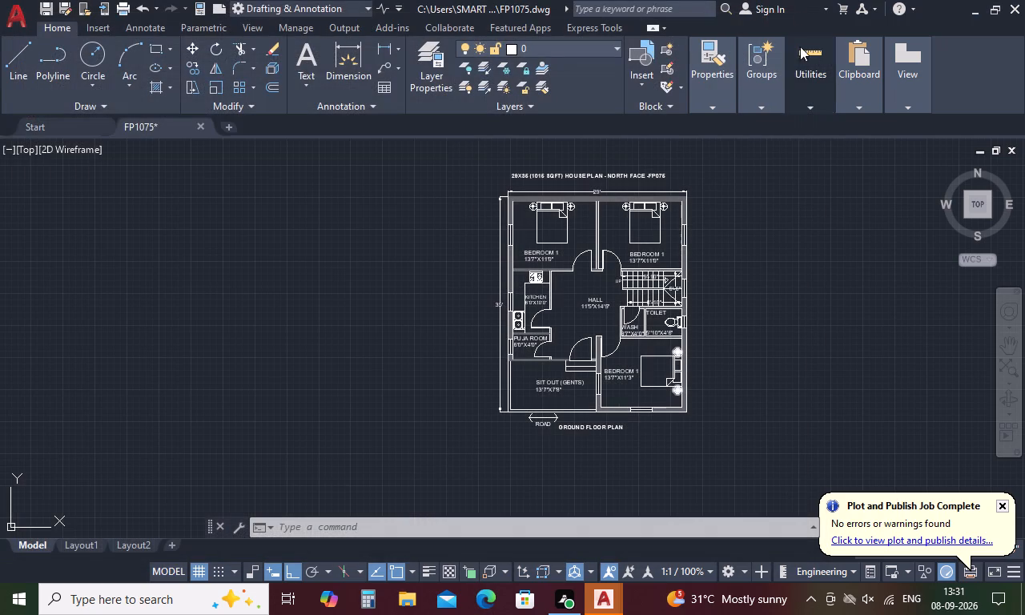